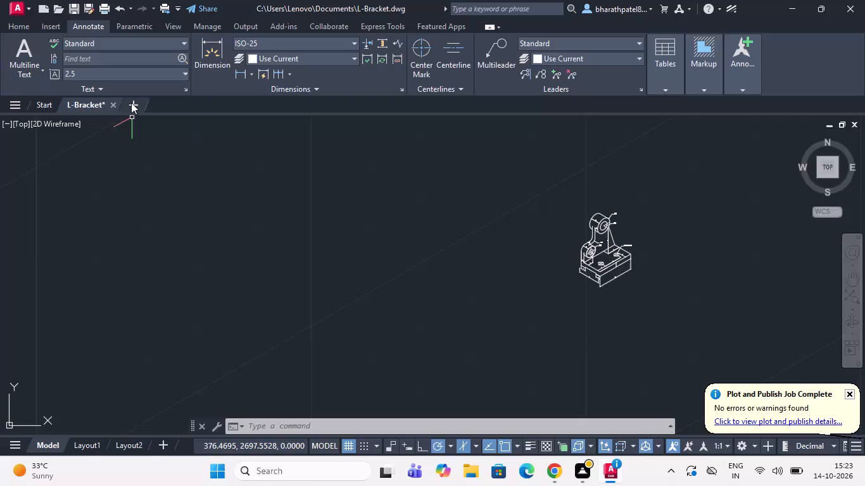
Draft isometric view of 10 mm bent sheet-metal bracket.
Close the L-Bracket drawing without saving its changes.
click(131, 103)
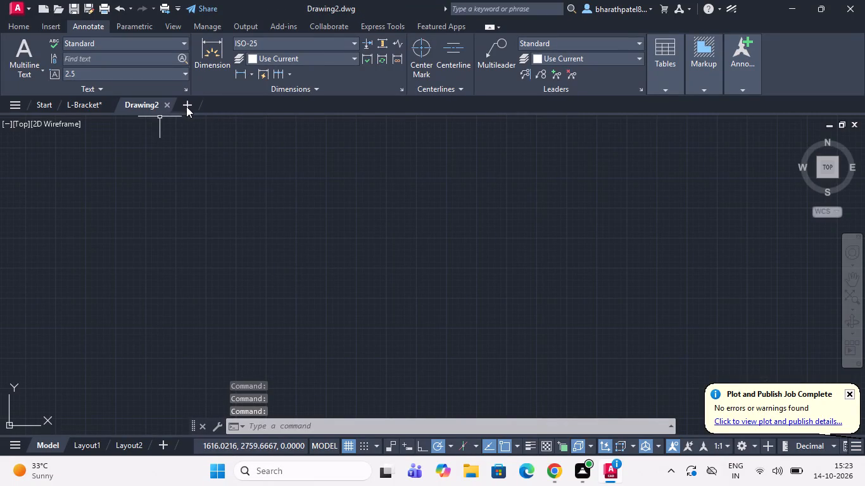
click(167, 106)
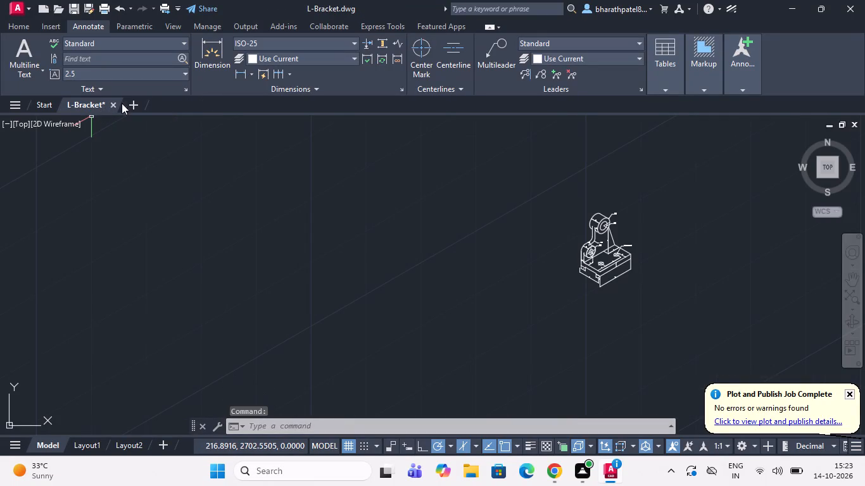
click(113, 103)
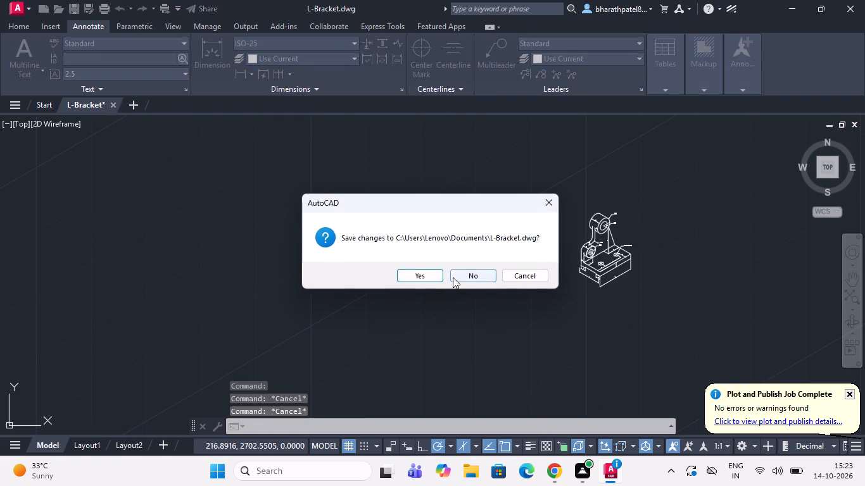
click(453, 277)
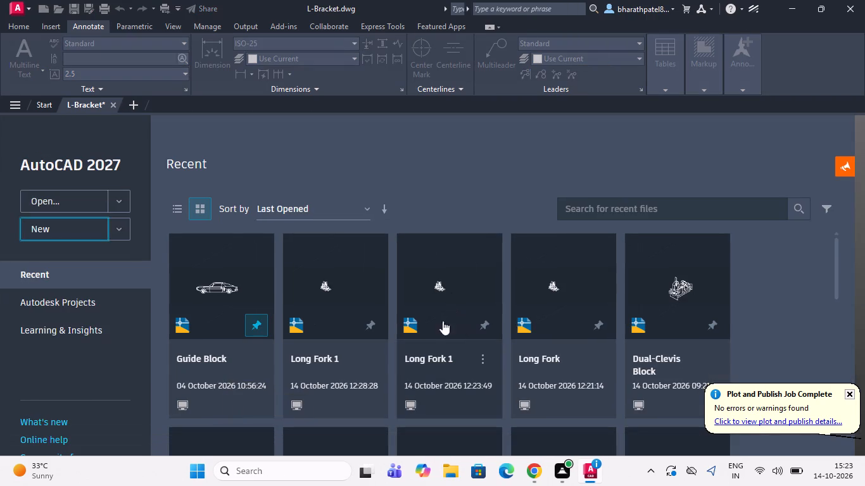
Create a new blank drawing.
double_click(66, 232)
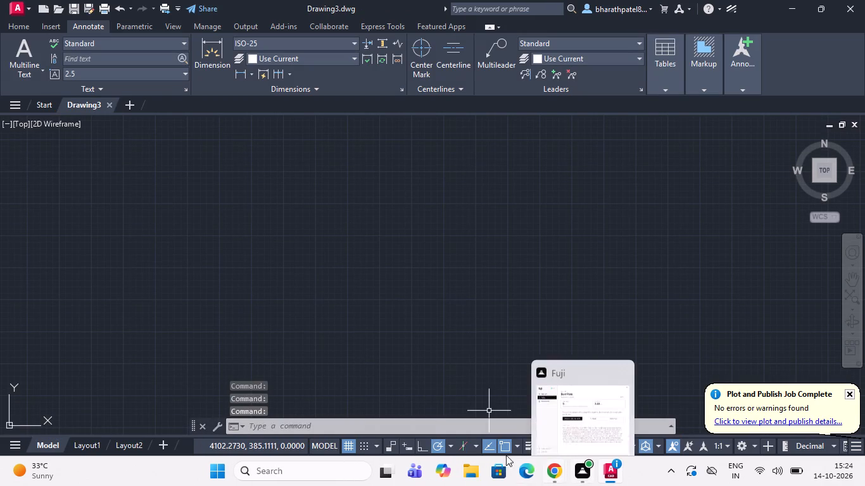
Turn on command log file recording with LOGFILEON.
click(446, 426)
text(log)
key(Return)
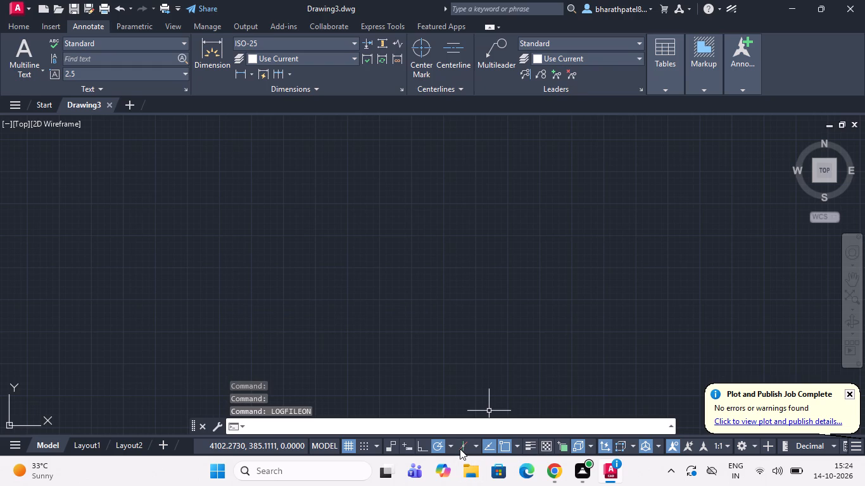
Enable isometric drafting and set the active drawing plane to Isoplane Top.
click(460, 449)
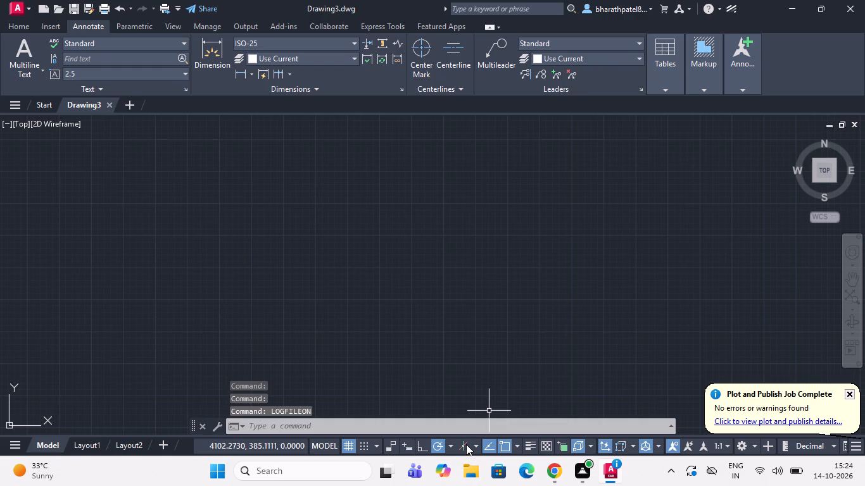
click(465, 444)
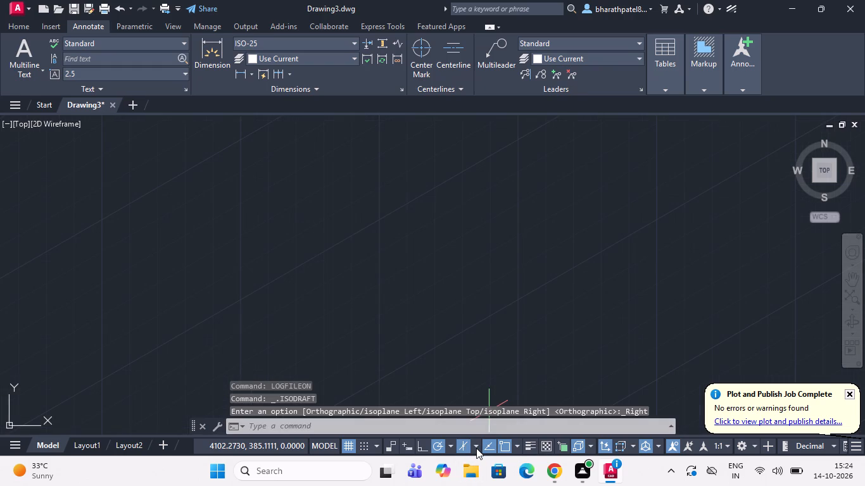
click(476, 448)
click(488, 401)
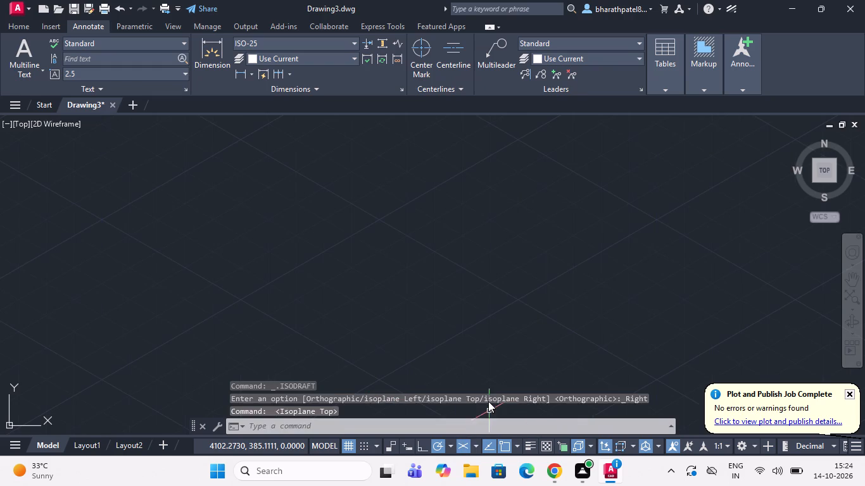
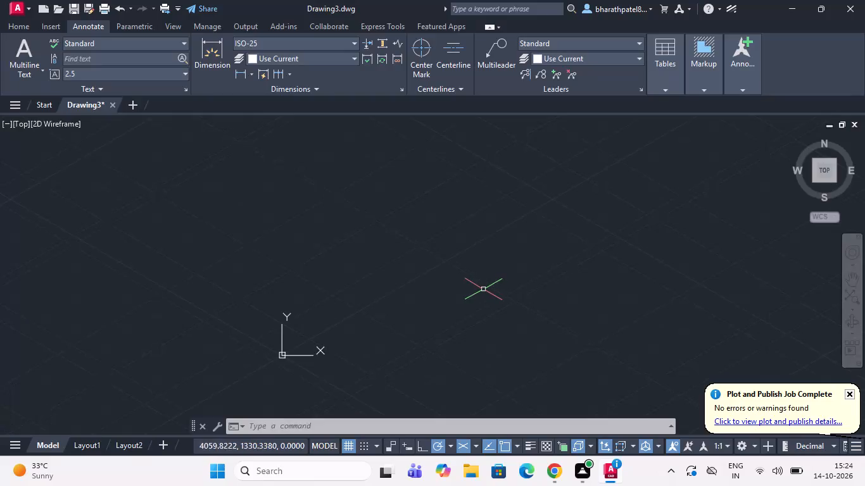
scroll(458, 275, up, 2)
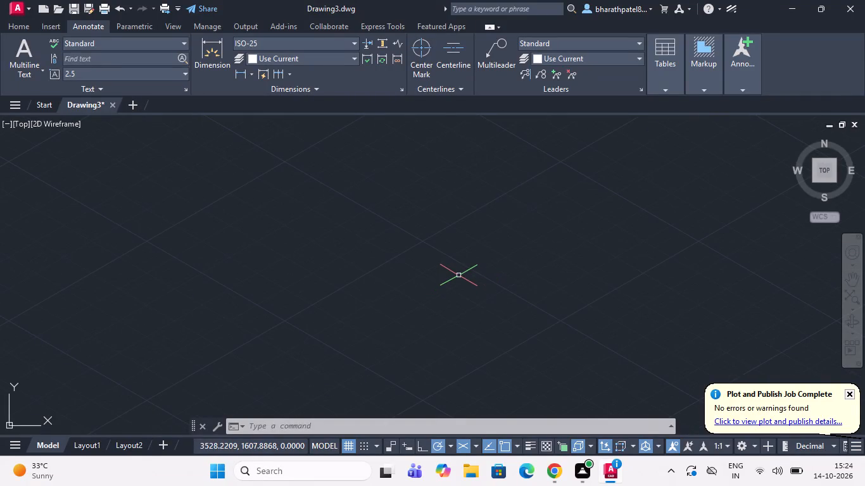
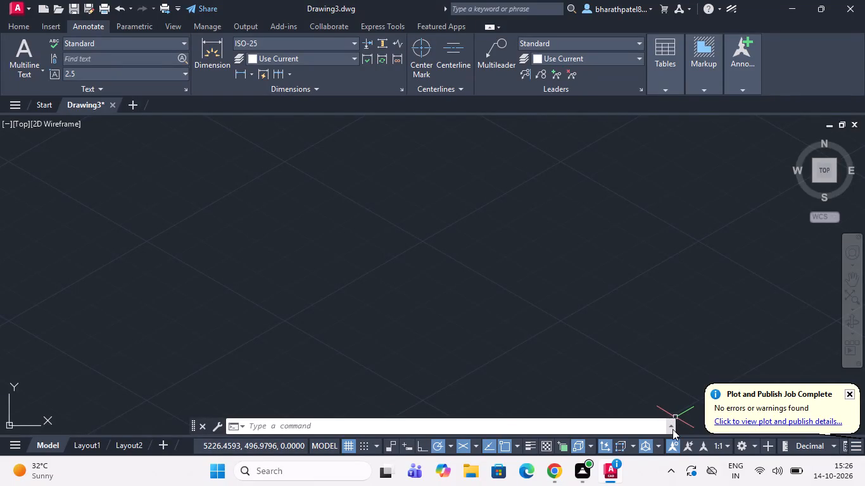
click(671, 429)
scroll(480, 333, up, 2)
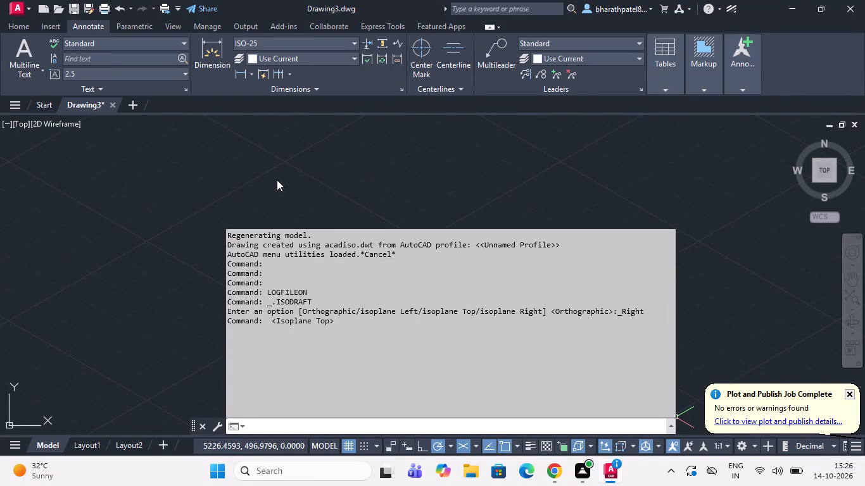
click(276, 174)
Draw a 120-unit line sloping down to the right along the 330° isometric axis as the first edge.
click(23, 23)
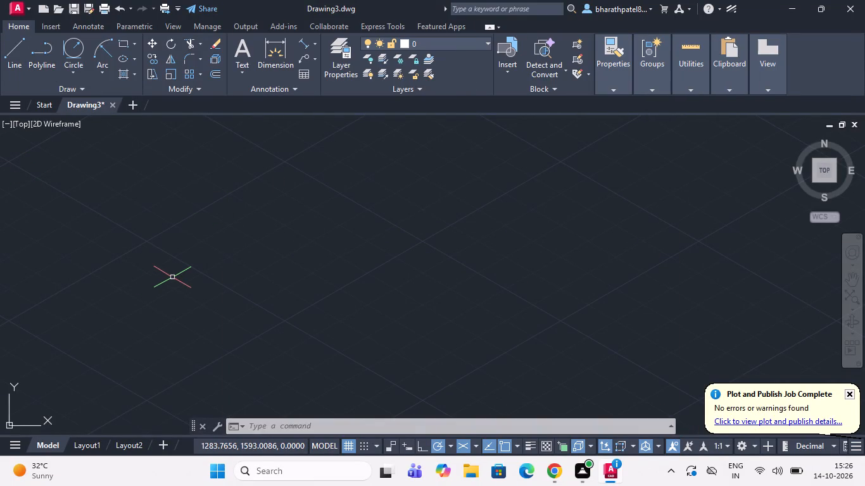
click(18, 52)
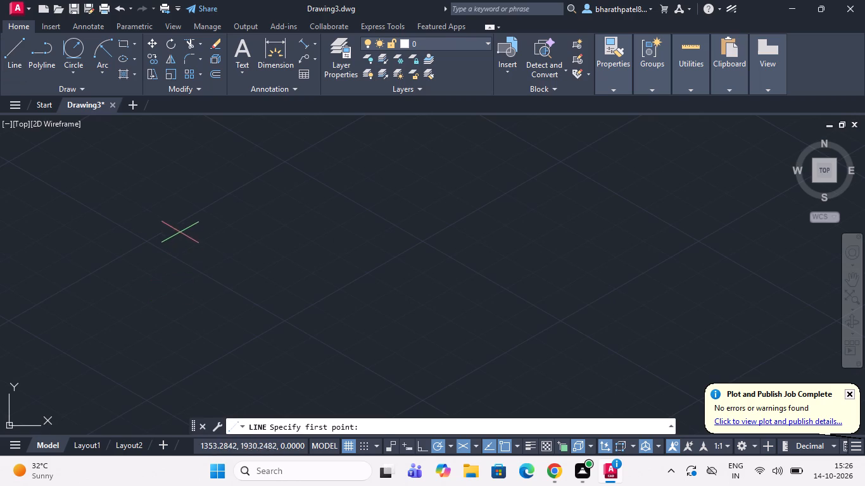
click(178, 229)
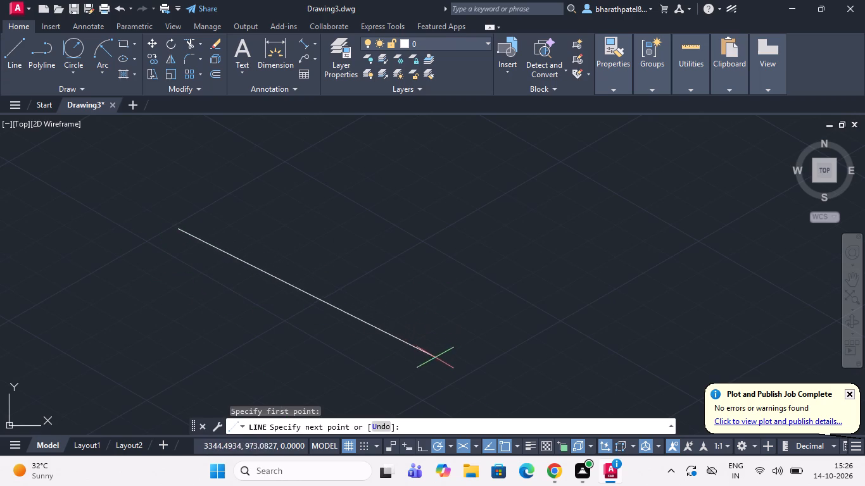
scroll(458, 352, up, 3)
scroll(457, 344, down, 7)
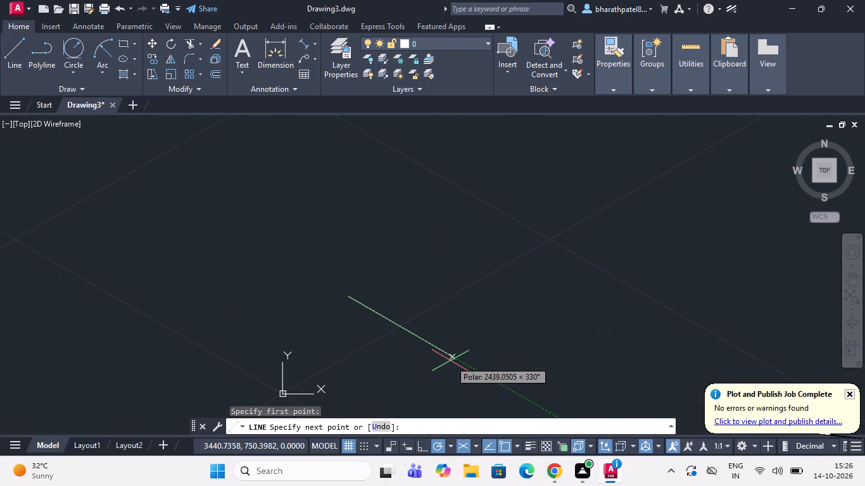
text(12)
key(0)
key(Return)
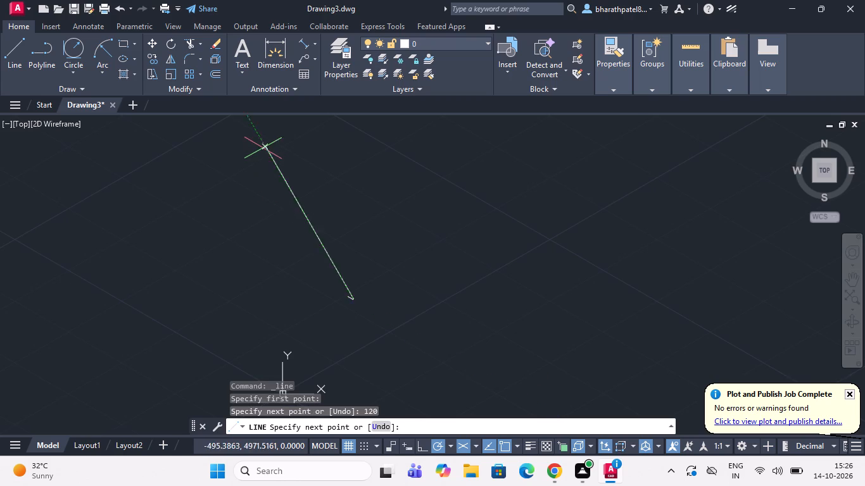
scroll(342, 303, up, 3)
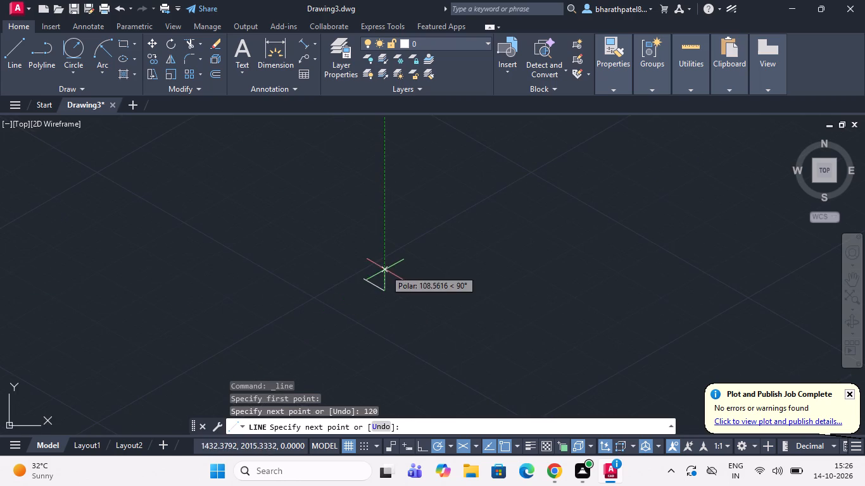
scroll(381, 282, up, 4)
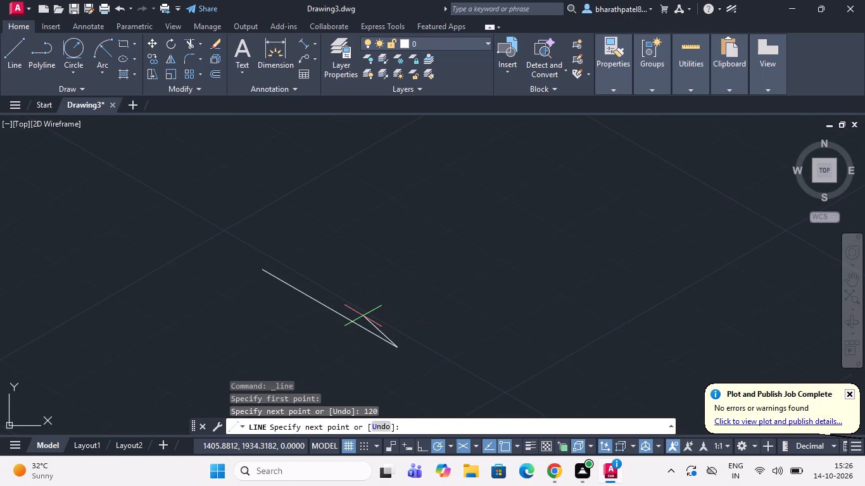
key(Escape)
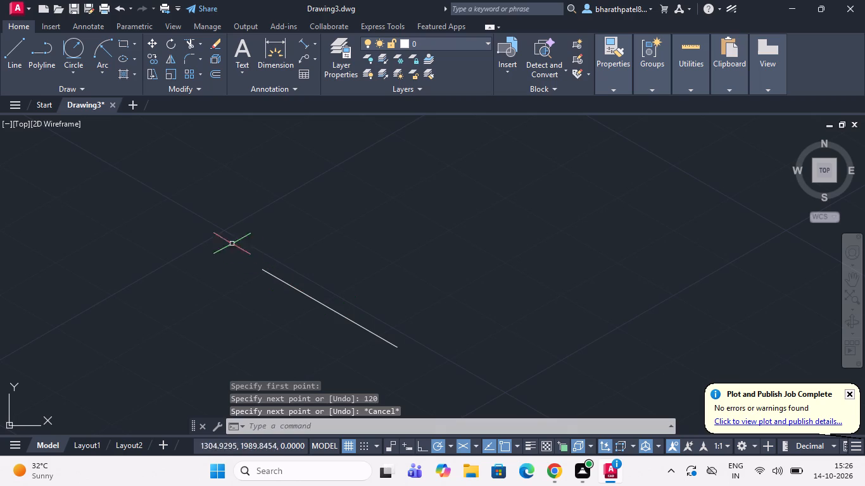
Draw a 16-unit vertical line upward from the upper-left endpoint of the 120-unit line.
click(9, 61)
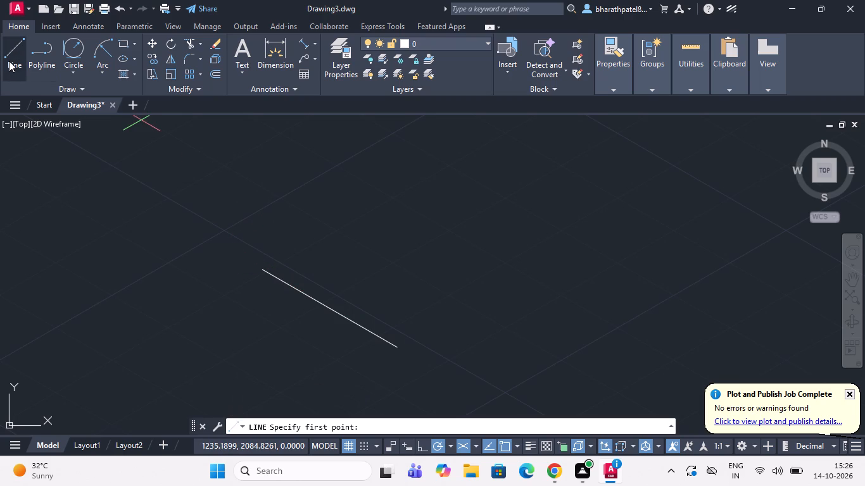
click(268, 271)
scroll(268, 271, up, 3)
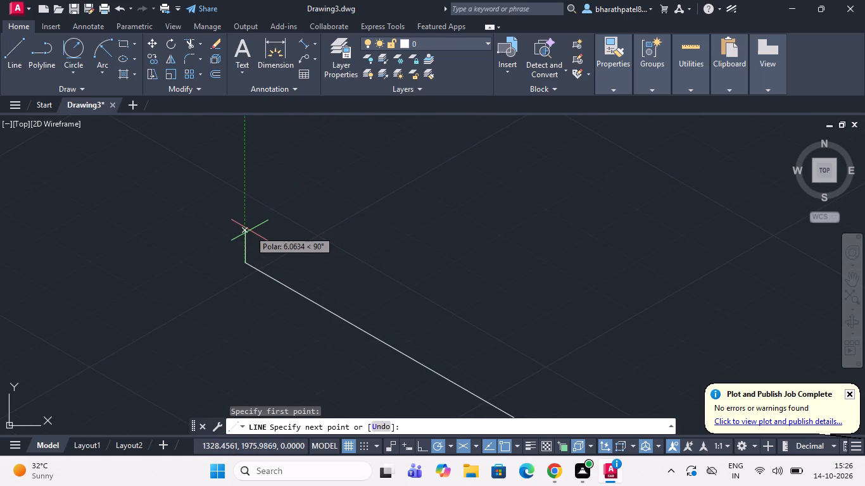
text(16)
key(Return)
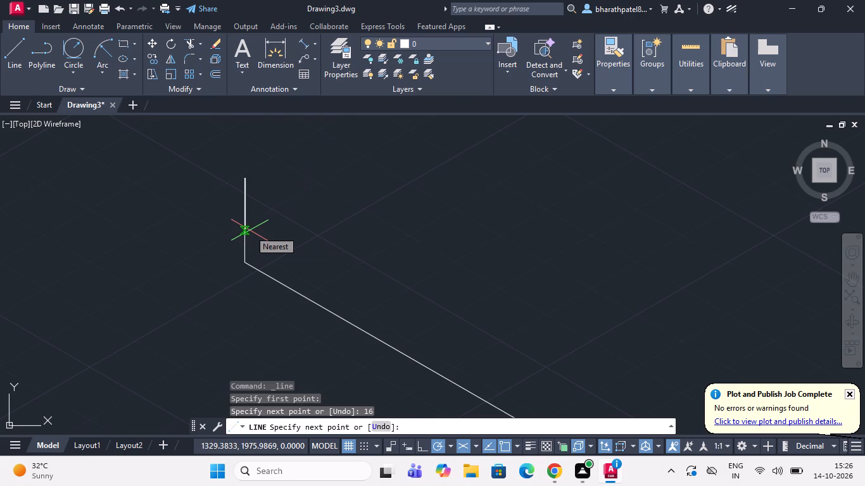
scroll(248, 185, up, 3)
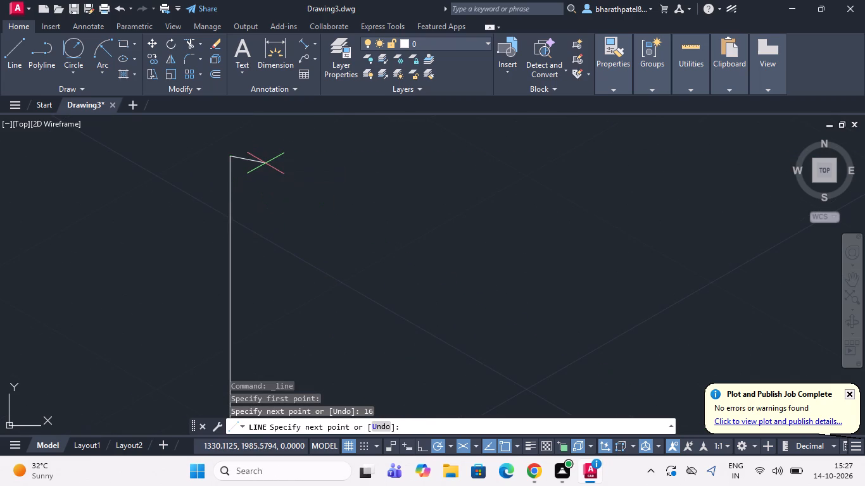
key(Escape)
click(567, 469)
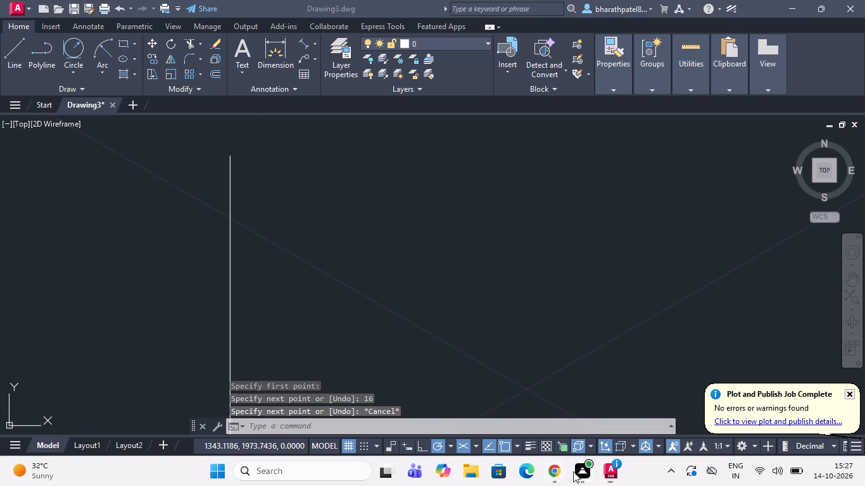
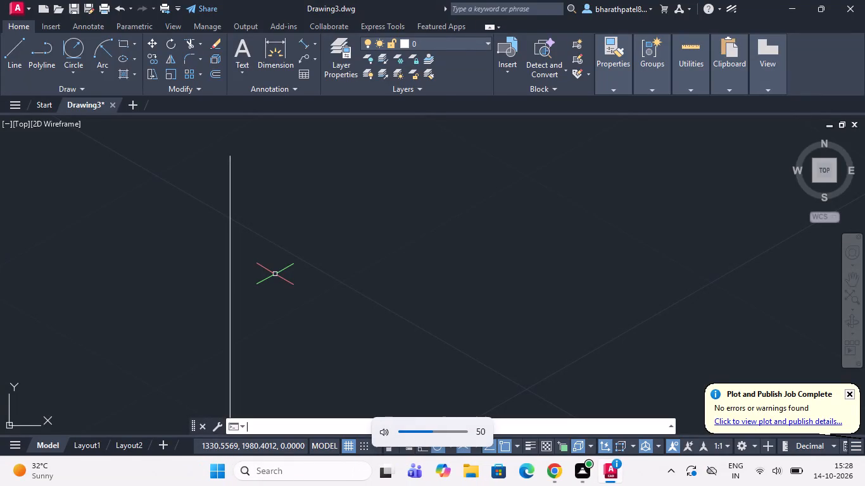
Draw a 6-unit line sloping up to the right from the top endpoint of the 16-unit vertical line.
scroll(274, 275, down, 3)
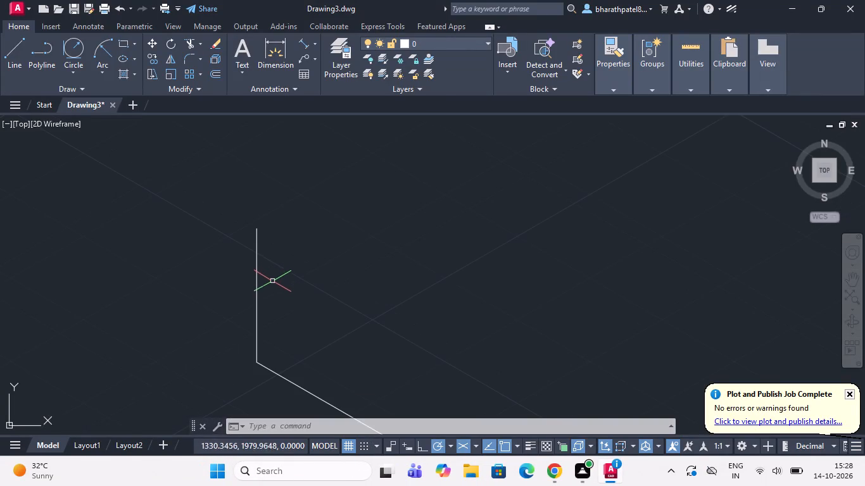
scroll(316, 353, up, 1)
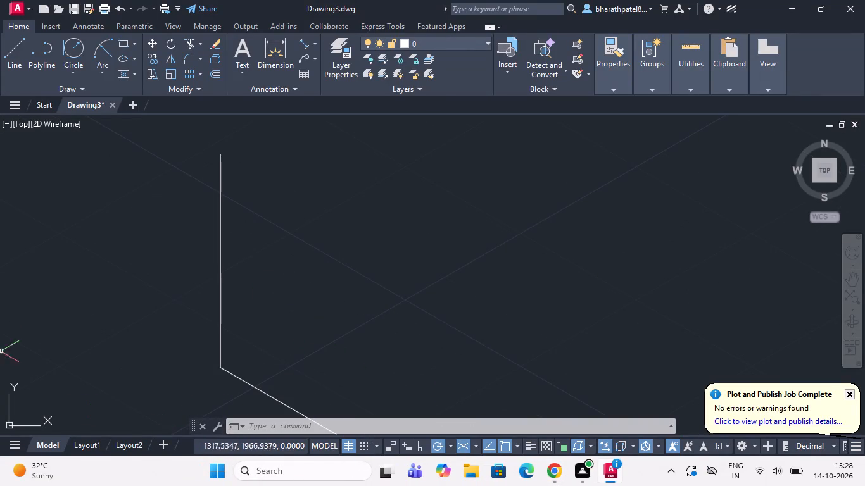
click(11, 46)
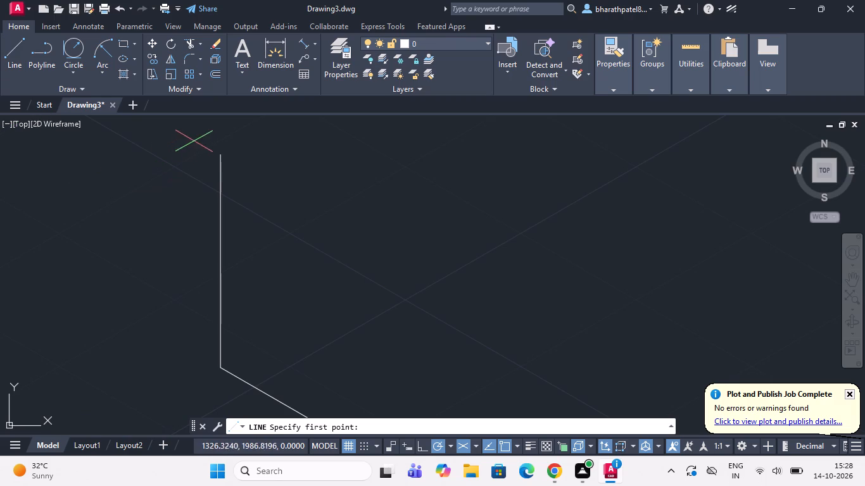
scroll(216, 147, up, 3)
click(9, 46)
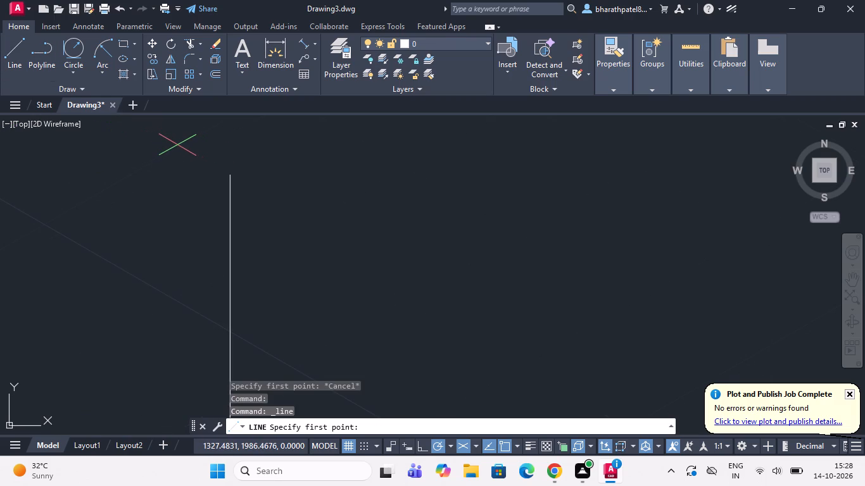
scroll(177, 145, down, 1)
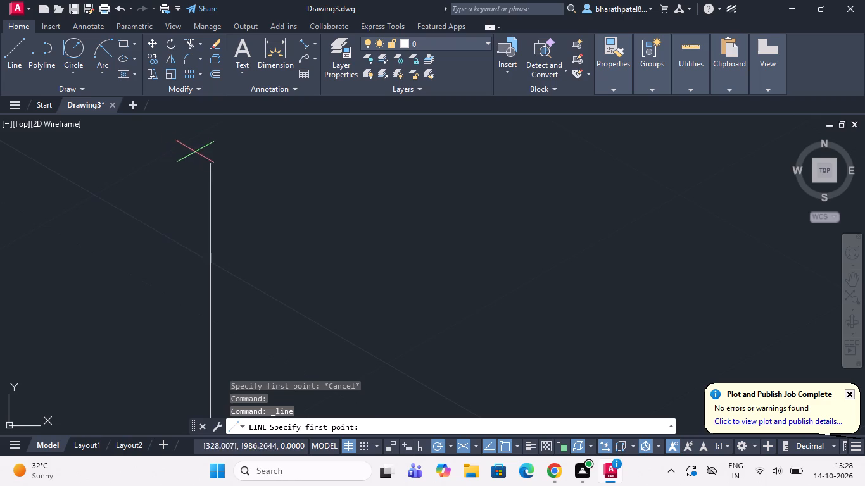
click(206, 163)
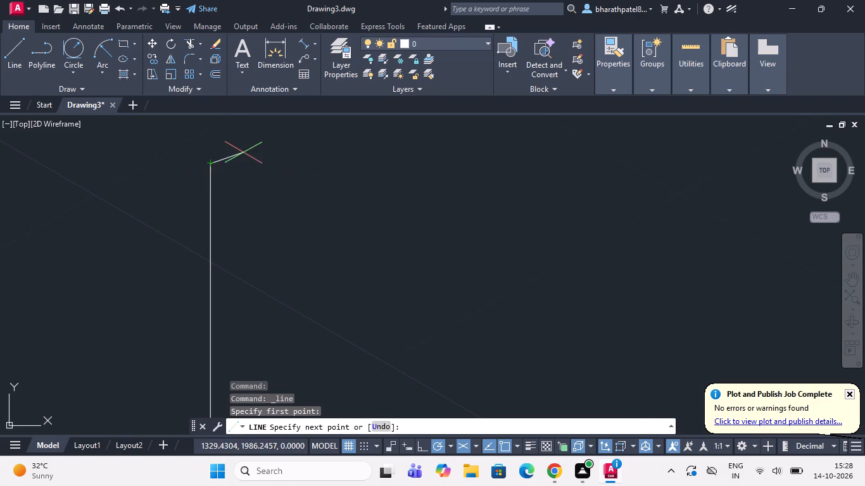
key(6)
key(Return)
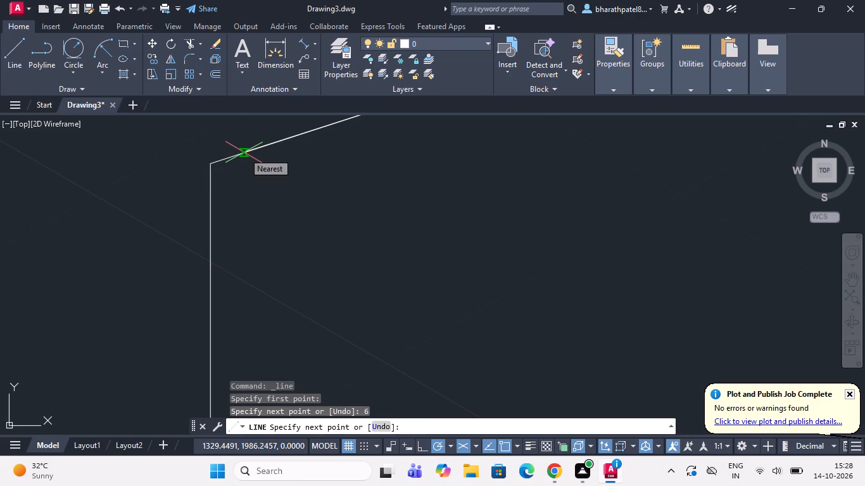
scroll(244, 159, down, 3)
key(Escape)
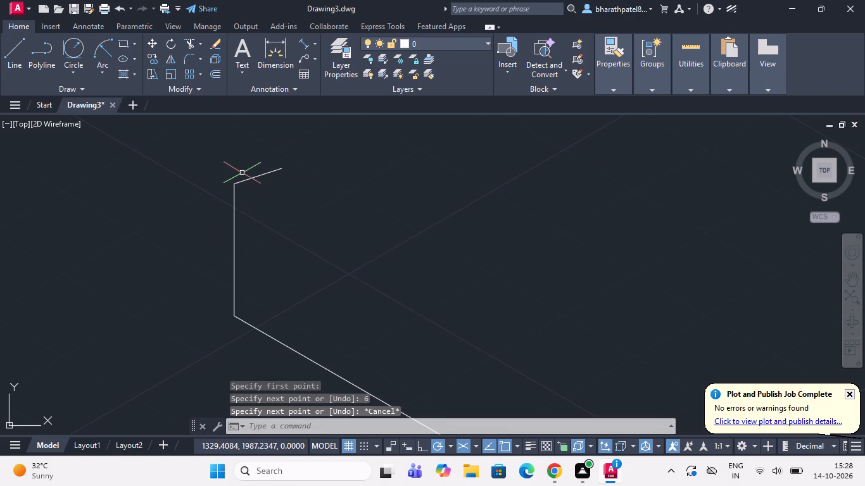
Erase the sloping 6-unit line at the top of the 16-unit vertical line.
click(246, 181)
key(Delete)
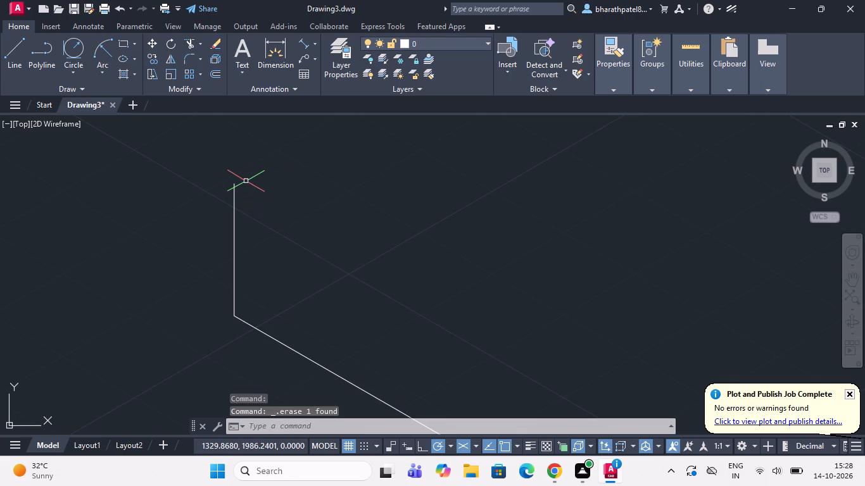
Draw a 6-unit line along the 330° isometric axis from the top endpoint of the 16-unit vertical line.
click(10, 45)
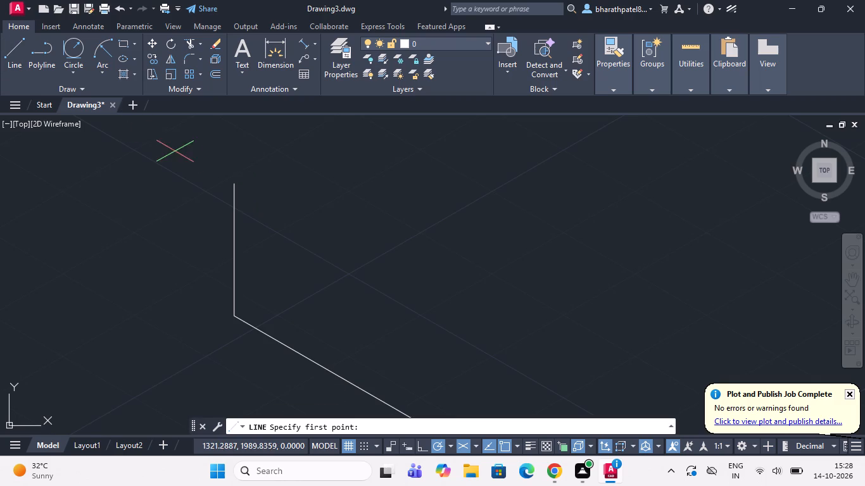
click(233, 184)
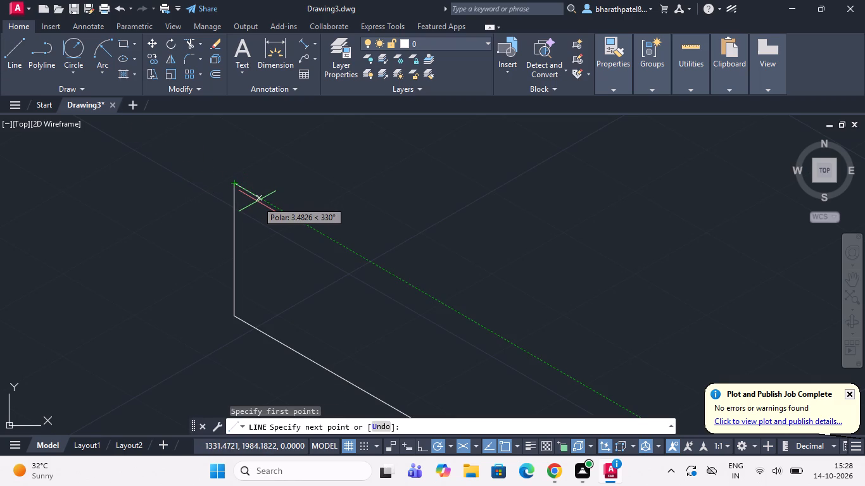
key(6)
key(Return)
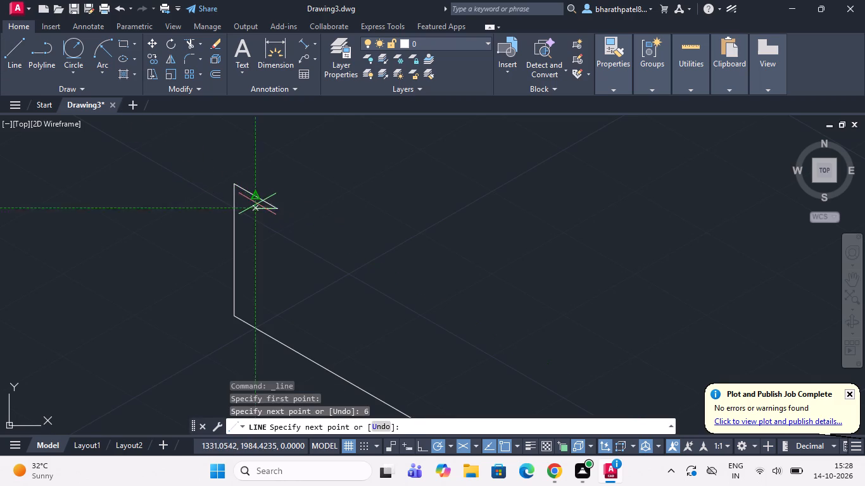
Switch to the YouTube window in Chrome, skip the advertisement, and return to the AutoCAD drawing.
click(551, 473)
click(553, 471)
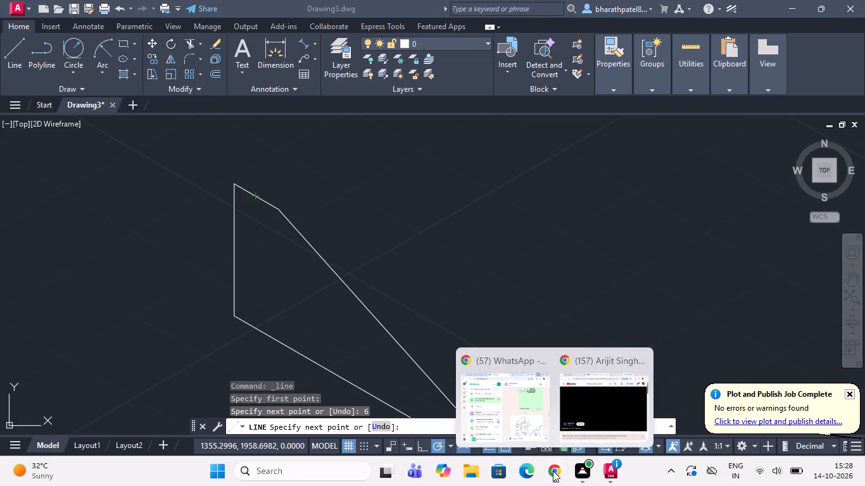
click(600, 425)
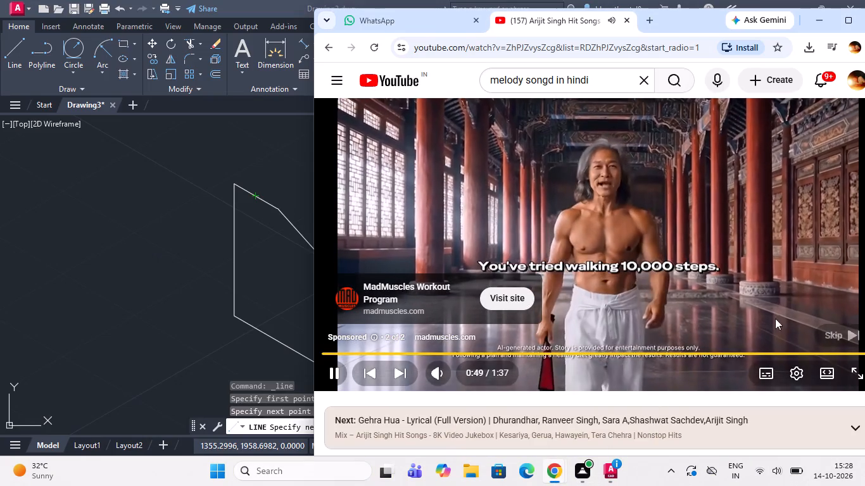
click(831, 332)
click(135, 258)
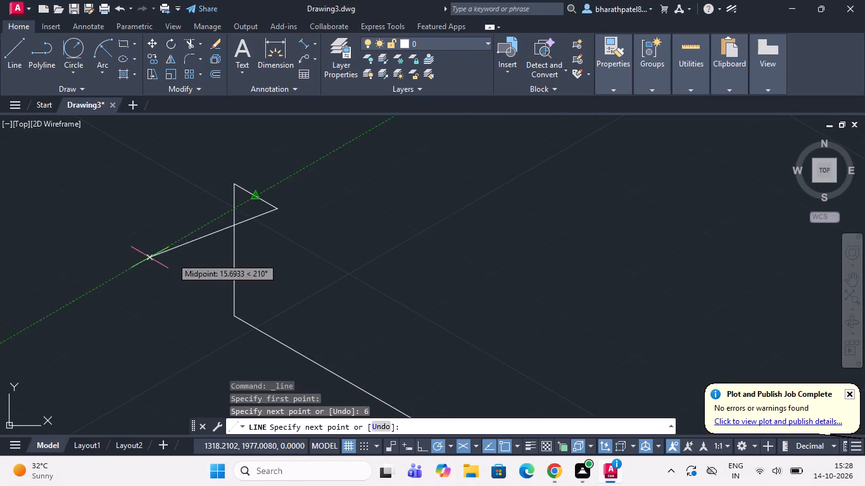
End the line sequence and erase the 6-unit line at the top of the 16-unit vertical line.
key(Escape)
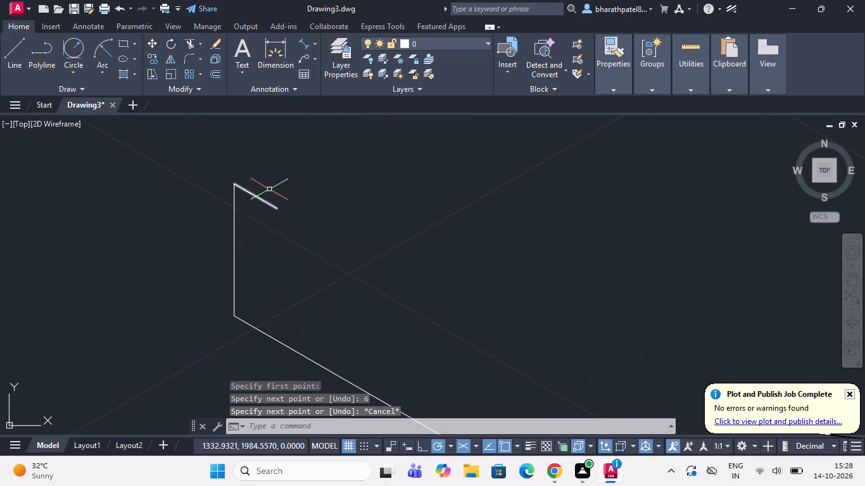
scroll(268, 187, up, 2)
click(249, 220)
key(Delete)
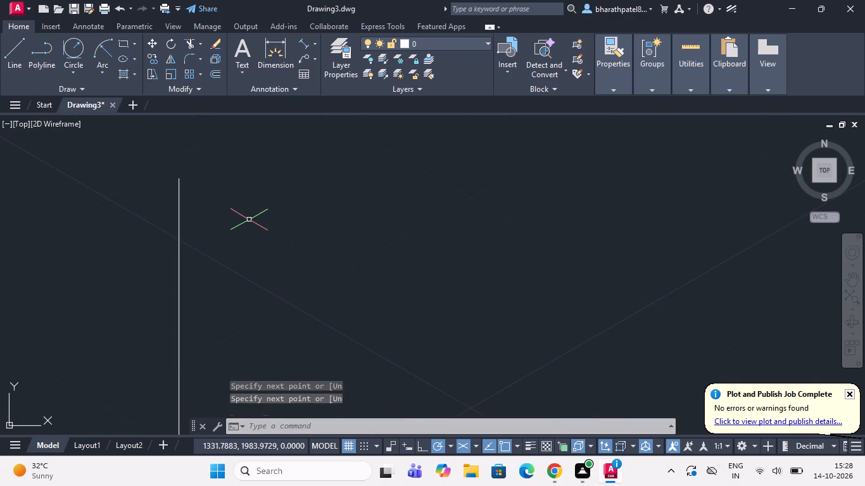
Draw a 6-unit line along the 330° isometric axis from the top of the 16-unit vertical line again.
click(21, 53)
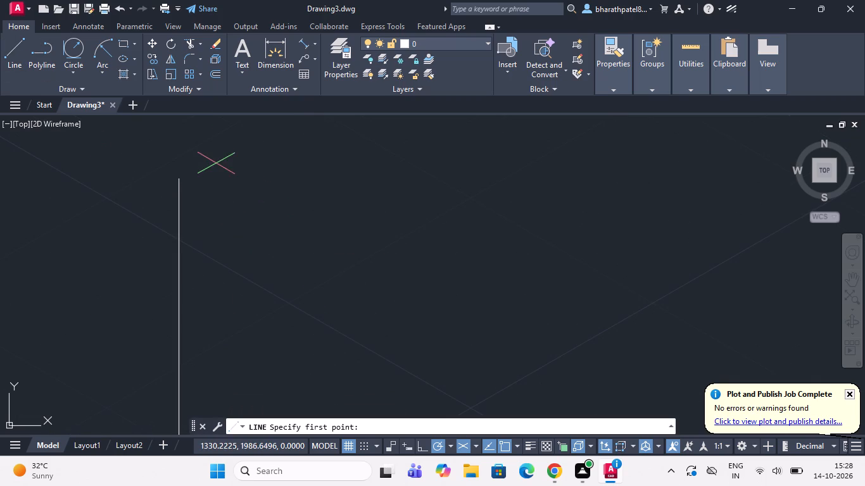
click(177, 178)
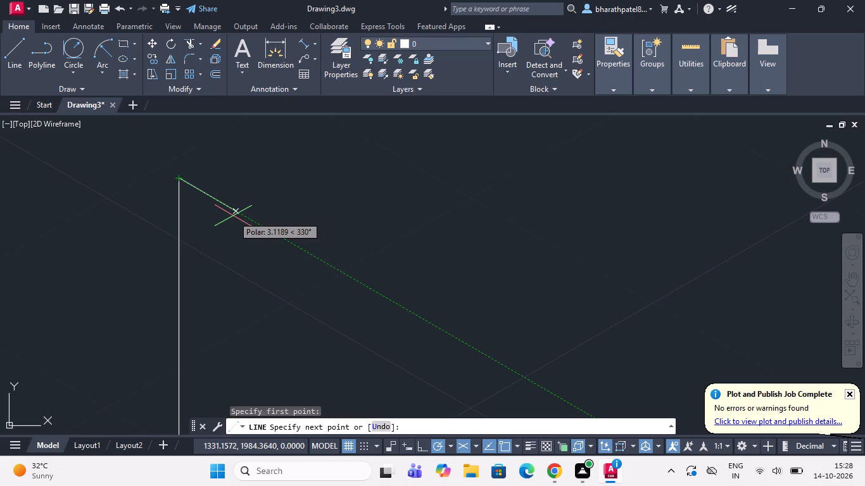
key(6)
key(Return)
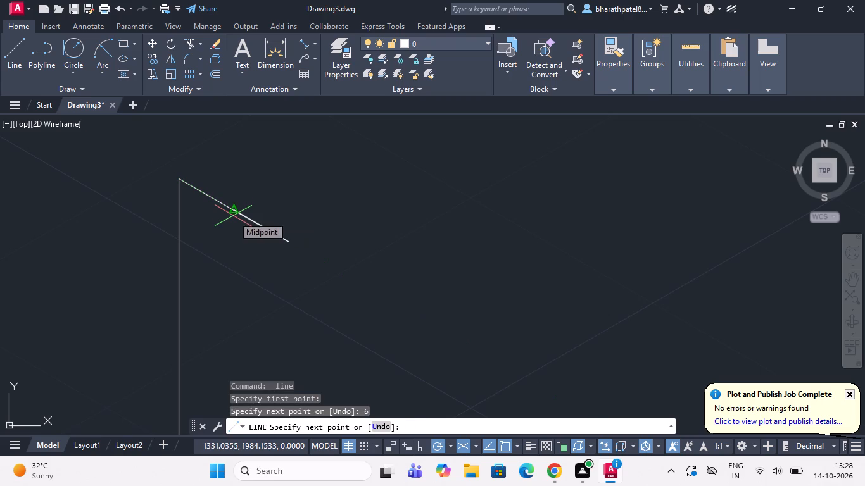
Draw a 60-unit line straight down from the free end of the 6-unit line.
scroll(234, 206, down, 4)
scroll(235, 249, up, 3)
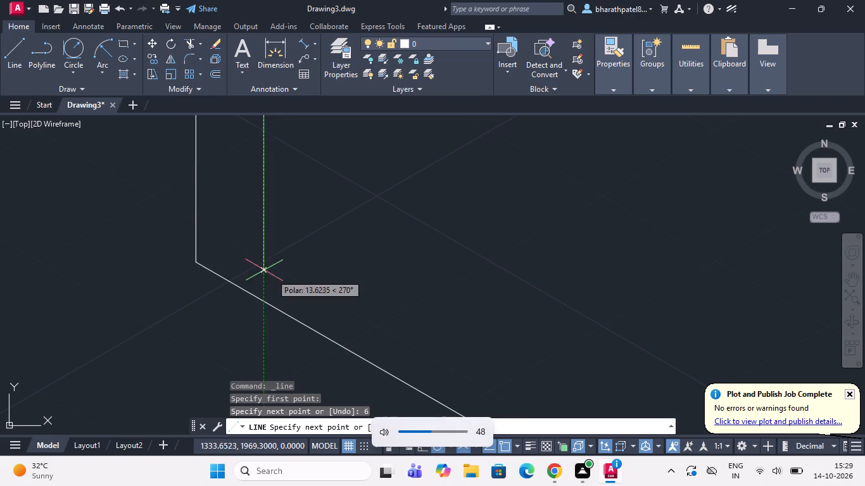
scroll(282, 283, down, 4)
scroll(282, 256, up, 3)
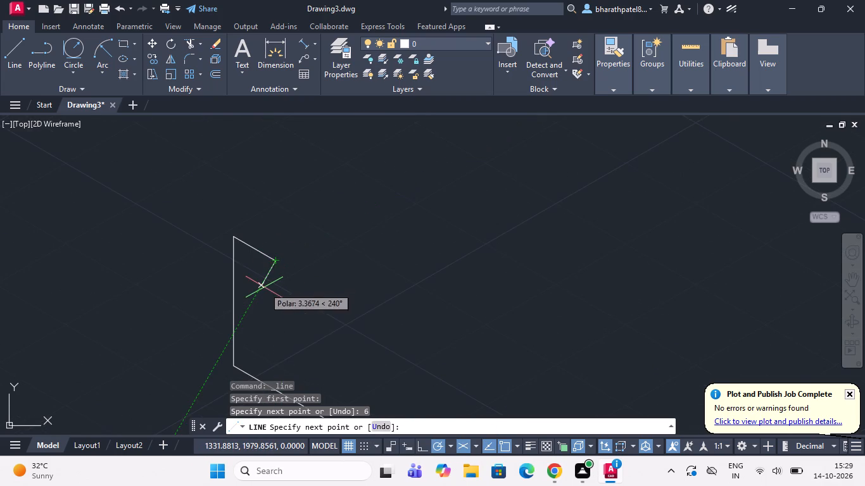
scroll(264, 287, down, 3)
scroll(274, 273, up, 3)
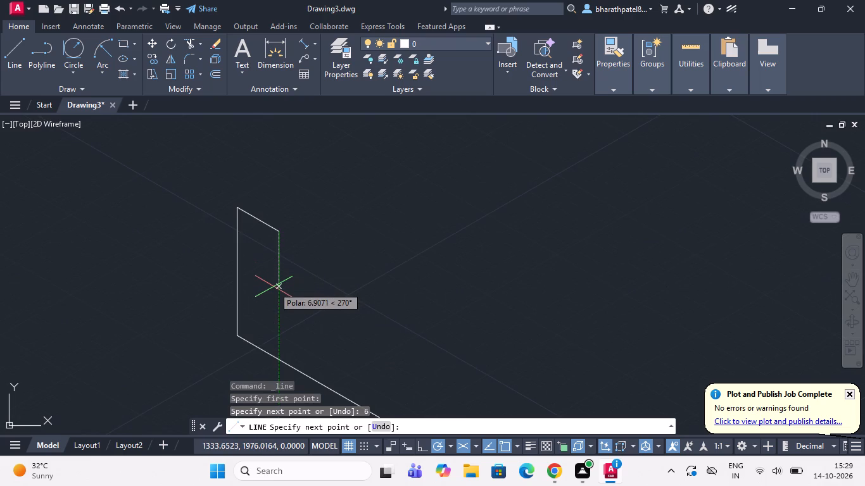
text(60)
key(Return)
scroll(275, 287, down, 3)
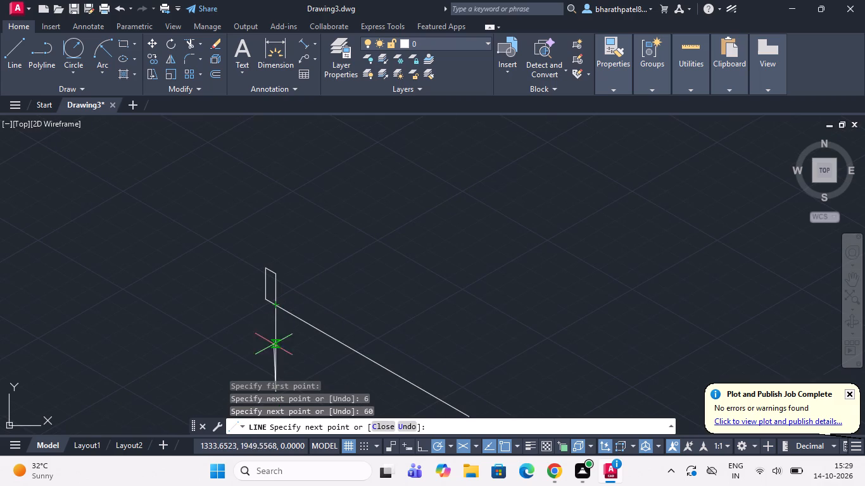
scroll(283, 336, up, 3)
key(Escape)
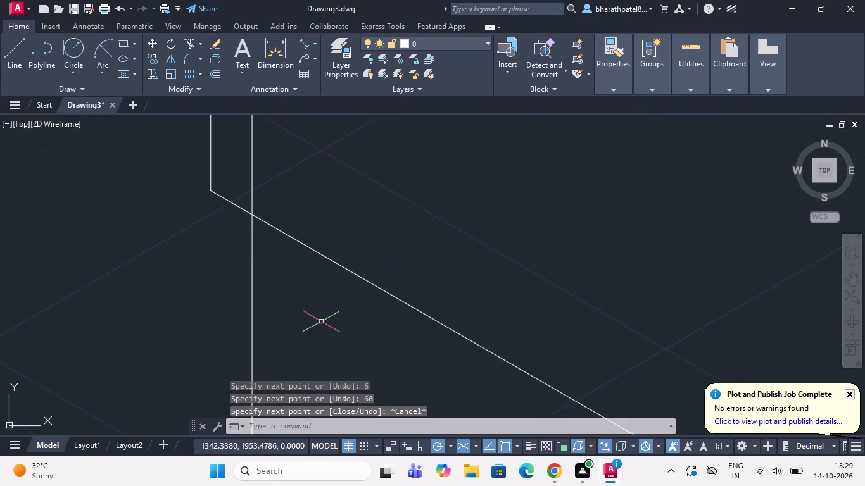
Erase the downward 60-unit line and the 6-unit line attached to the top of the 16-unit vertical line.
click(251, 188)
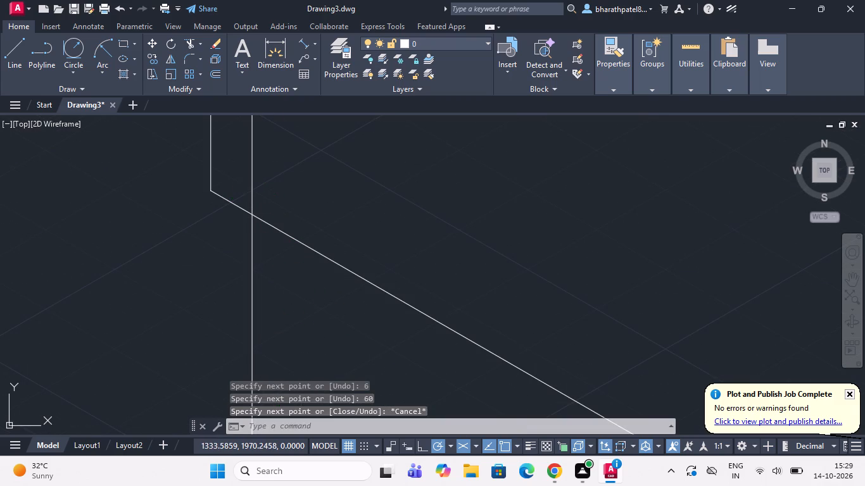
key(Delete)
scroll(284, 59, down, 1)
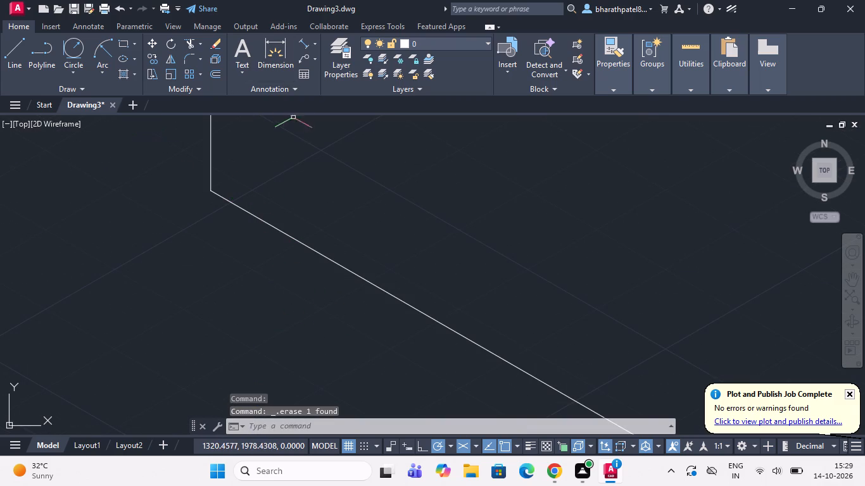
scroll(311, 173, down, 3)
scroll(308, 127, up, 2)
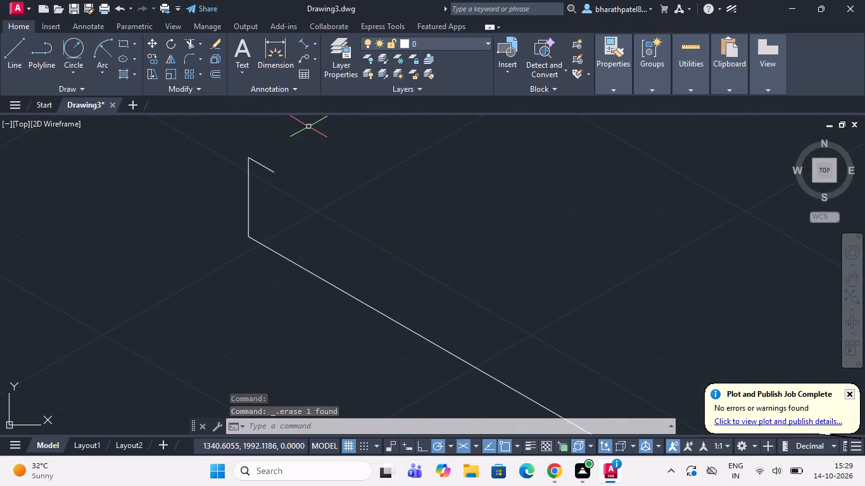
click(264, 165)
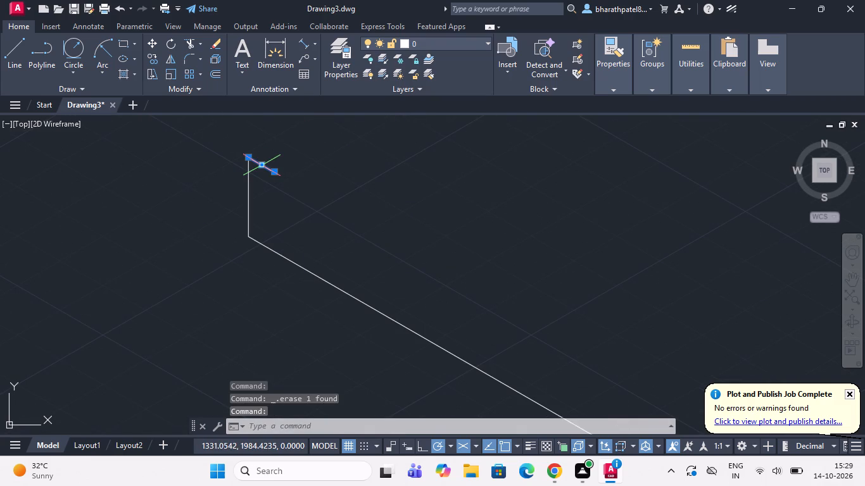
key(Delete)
Draw a 60-unit vertical line upward from the upper-left endpoint of the 120-unit line.
click(8, 45)
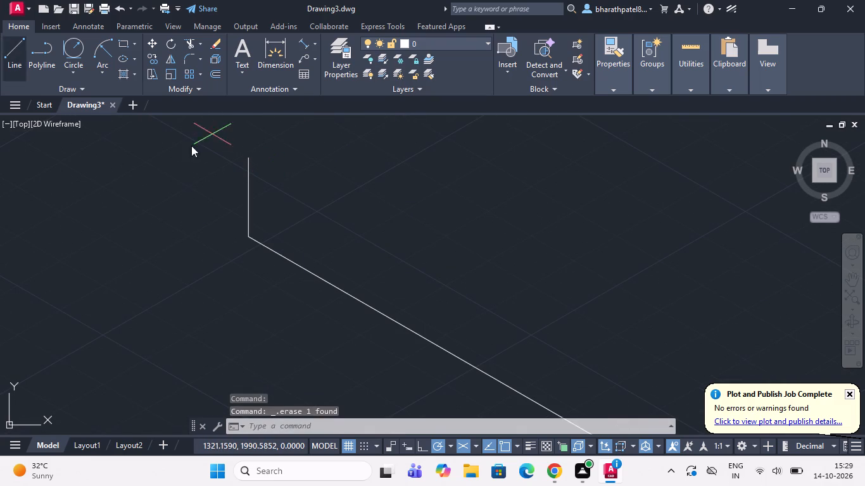
click(246, 238)
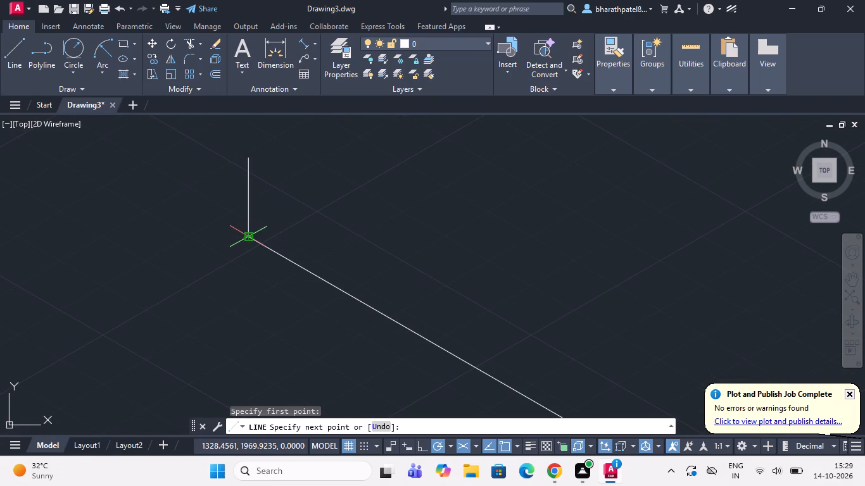
scroll(246, 238, down, 3)
scroll(248, 187, up, 2)
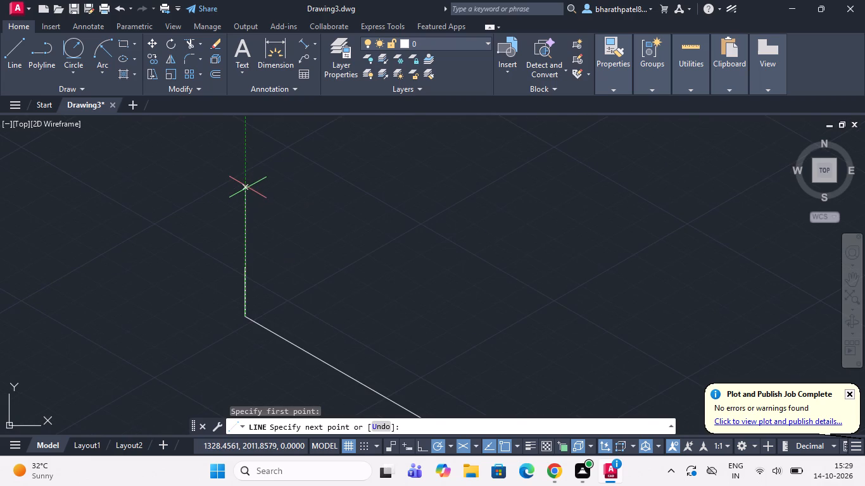
text(60)
key(Return)
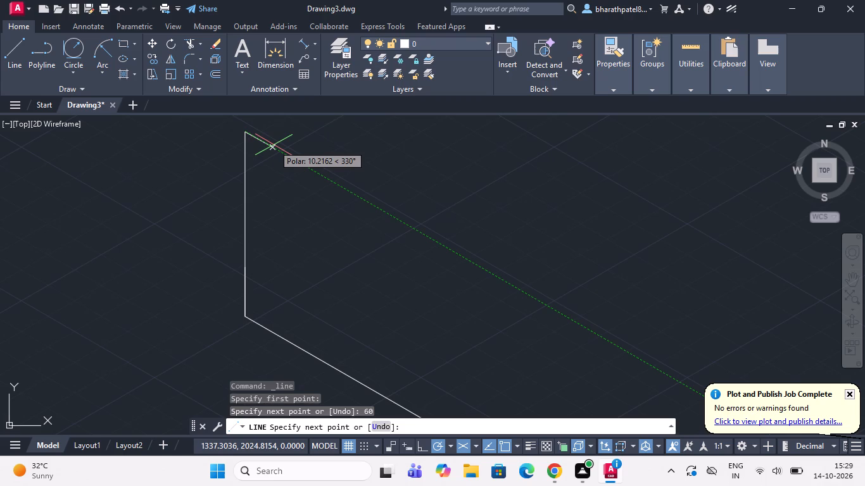
key(Escape)
scroll(274, 145, down, 2)
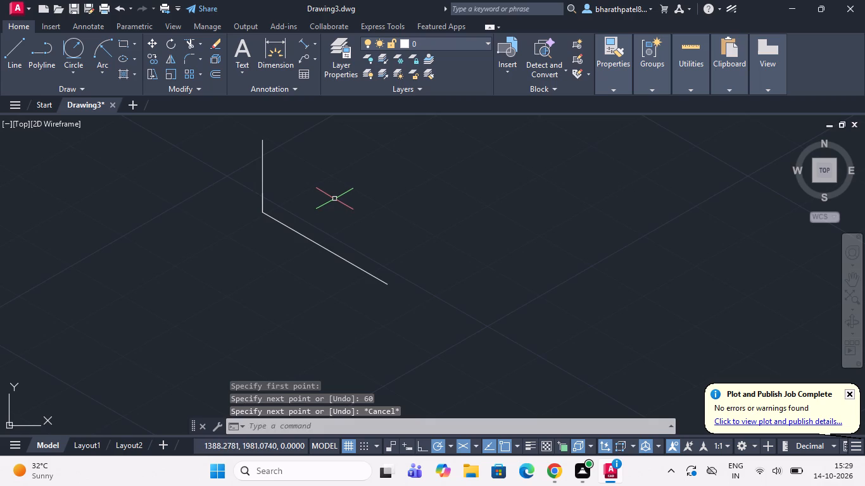
Draw a 60-unit vertical line upward from the lower-right endpoint of the 120-unit line.
click(18, 48)
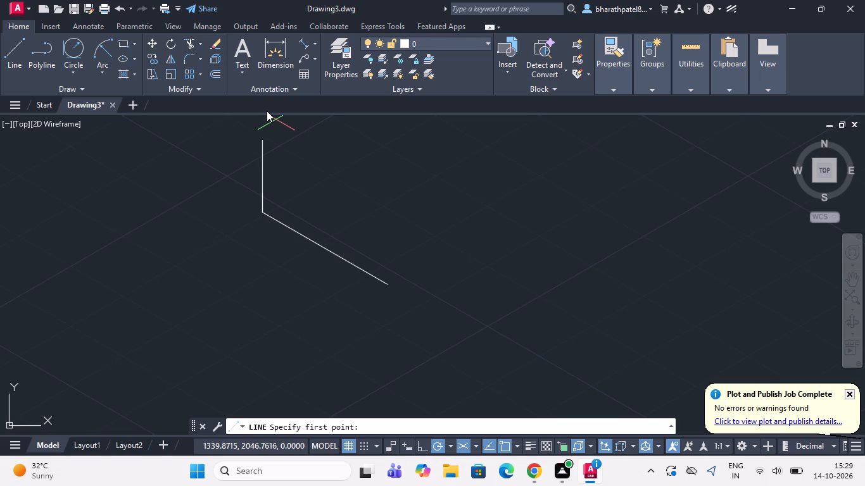
click(389, 284)
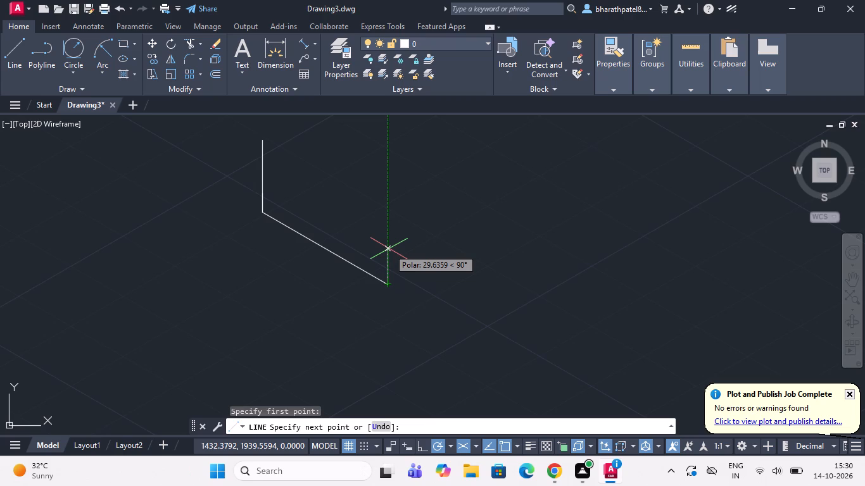
text(60)
key(Return)
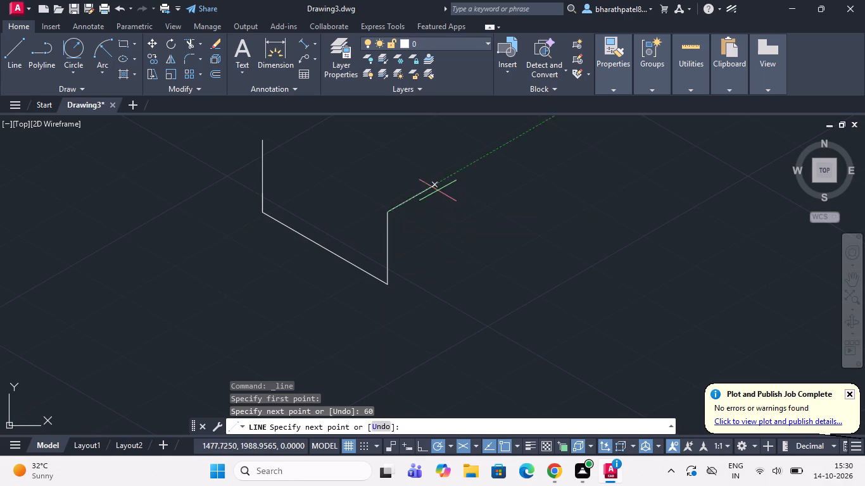
scroll(388, 248, down, 2)
scroll(417, 221, up, 1)
scroll(393, 268, up, 1)
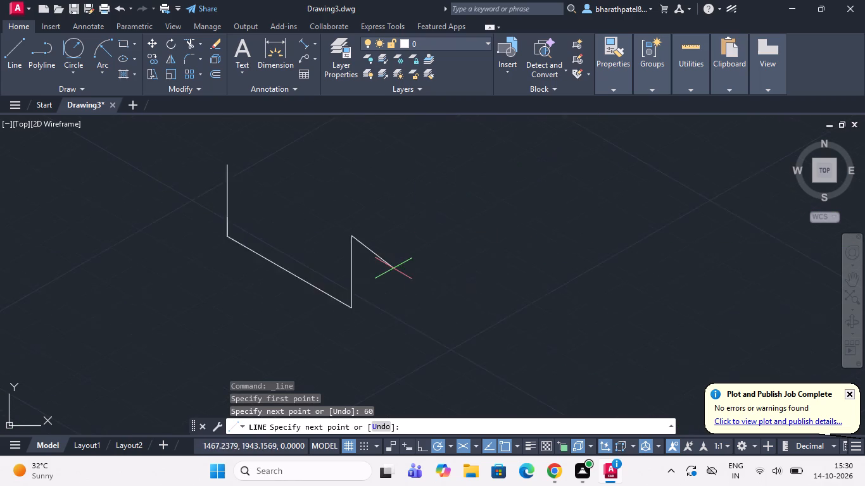
scroll(393, 268, up, 1)
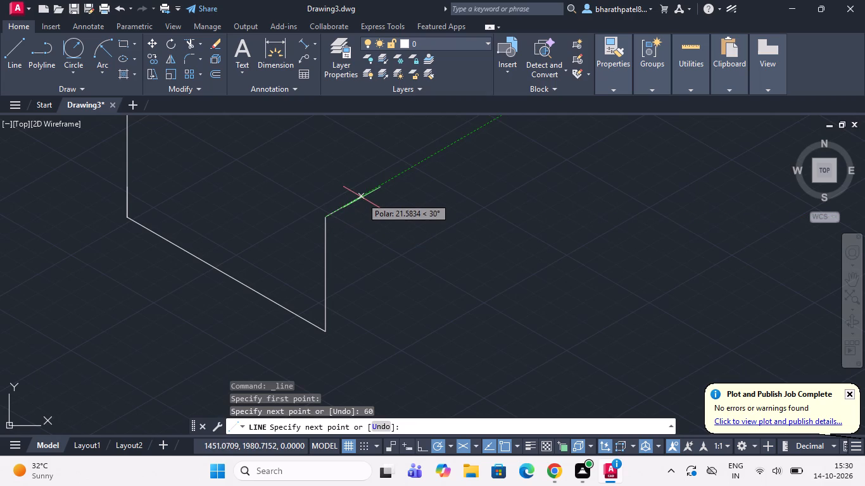
key(Escape)
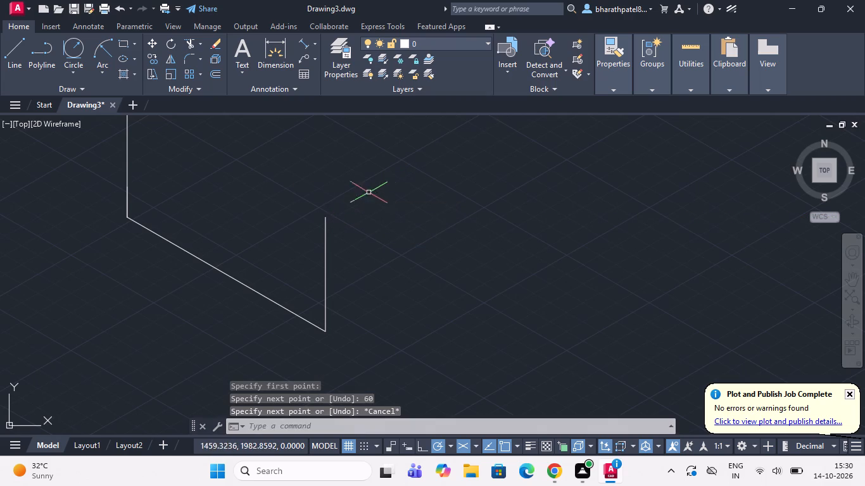
From the lower-right endpoint of the 120-unit line, draw a 70-unit line along the 30° axis, continuing with a 60-unit line straight up.
click(16, 59)
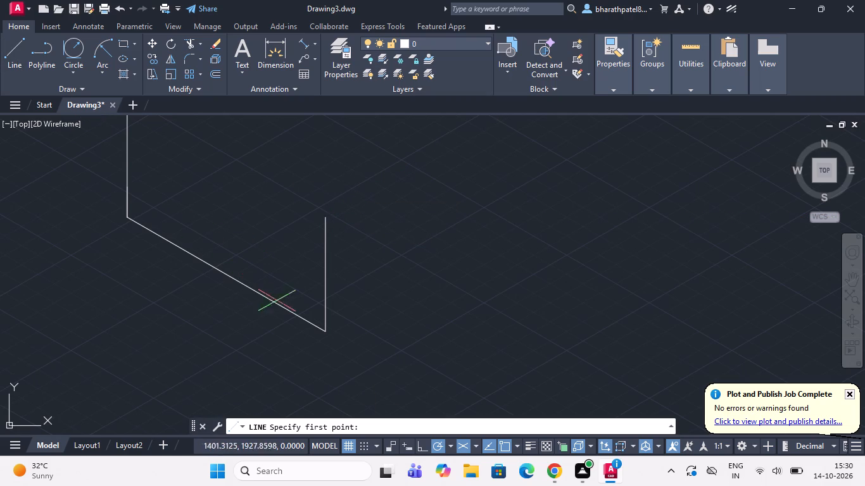
click(329, 335)
scroll(329, 335, up, 4)
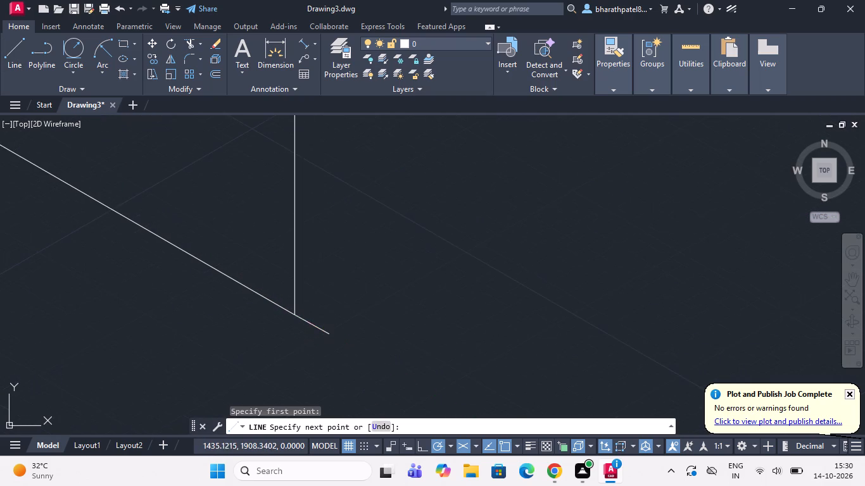
scroll(329, 335, down, 2)
scroll(358, 266, down, 4)
scroll(373, 264, up, 2)
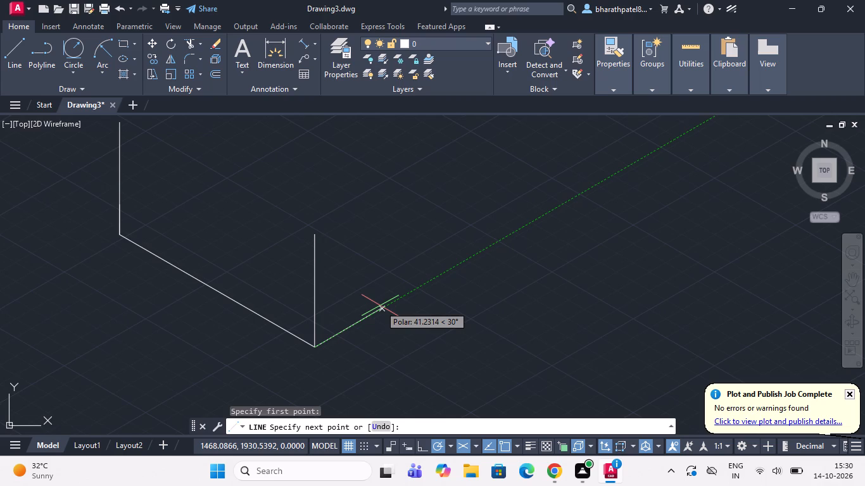
text(70)
key(Return)
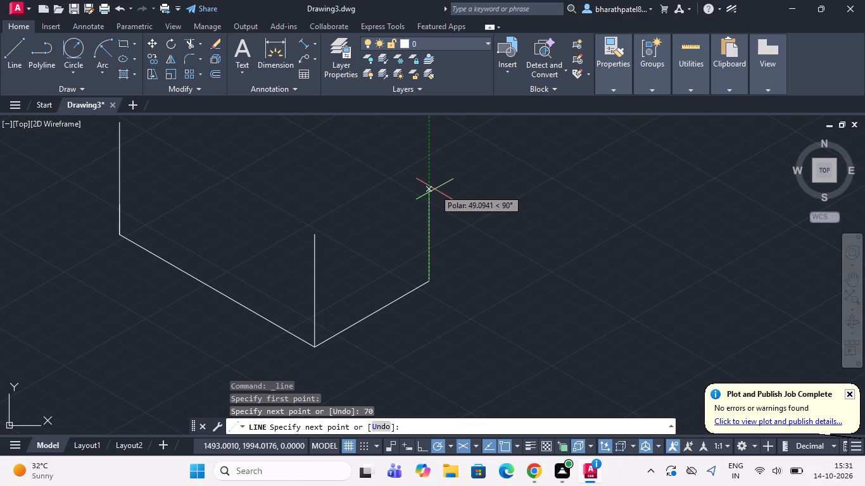
text(60)
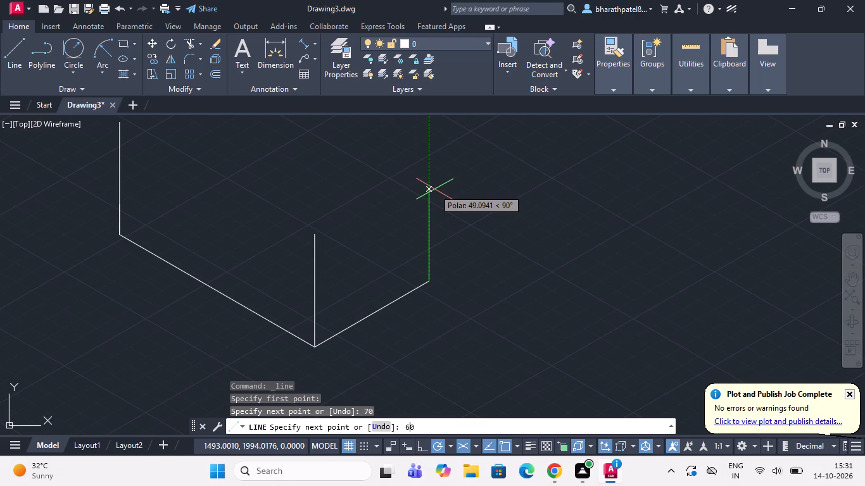
key(Return)
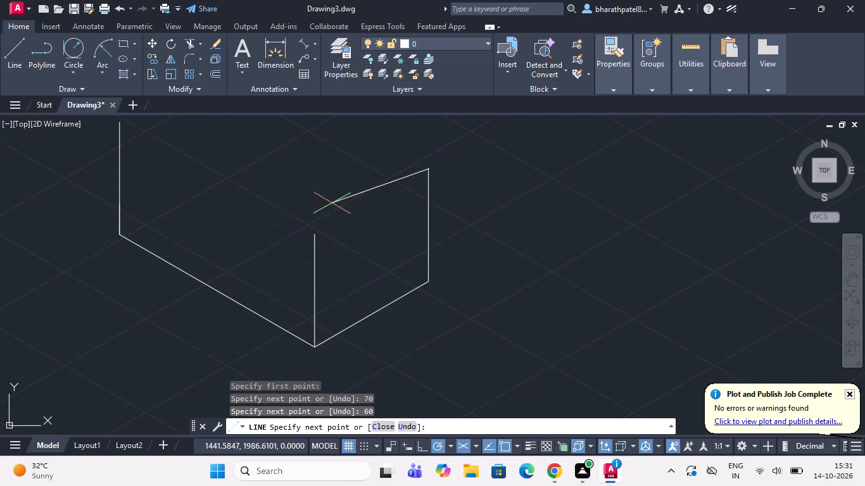
Close the right face with a line to the top endpoint of the 60-unit vertical at the 120-unit line's lower-right end.
scroll(320, 235, up, 3)
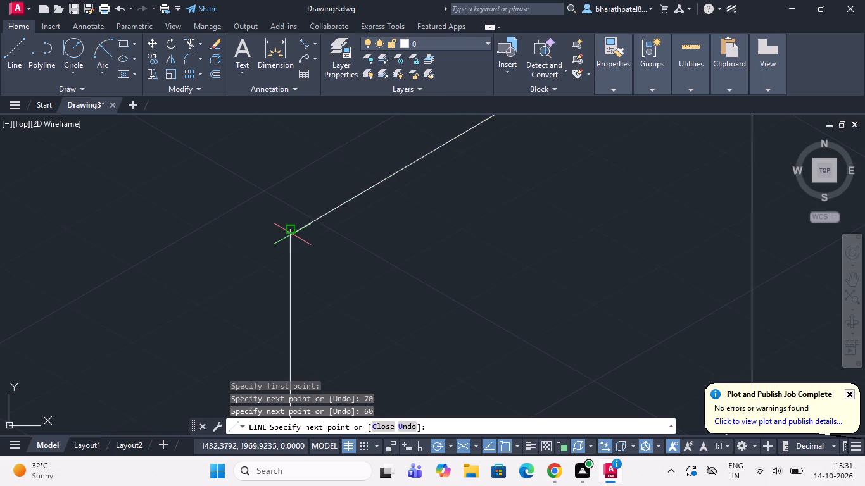
scroll(293, 234, up, 3)
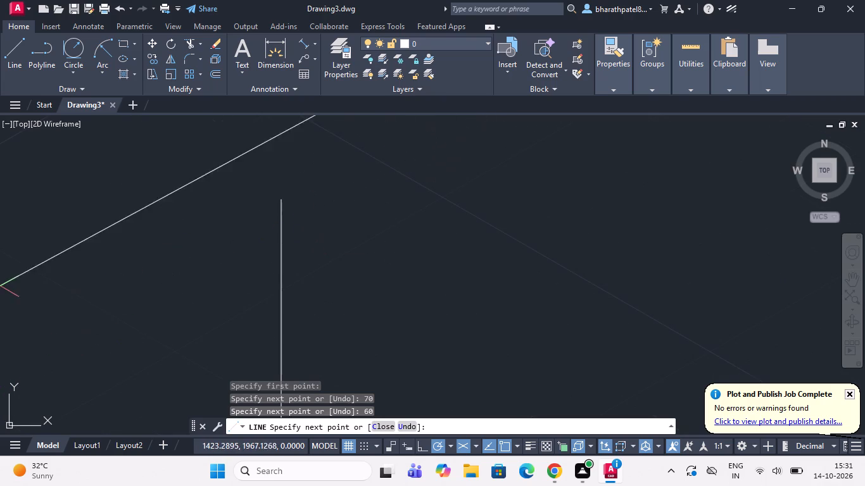
scroll(3, 244, down, 3)
scroll(158, 227, down, 2)
scroll(72, 232, up, 2)
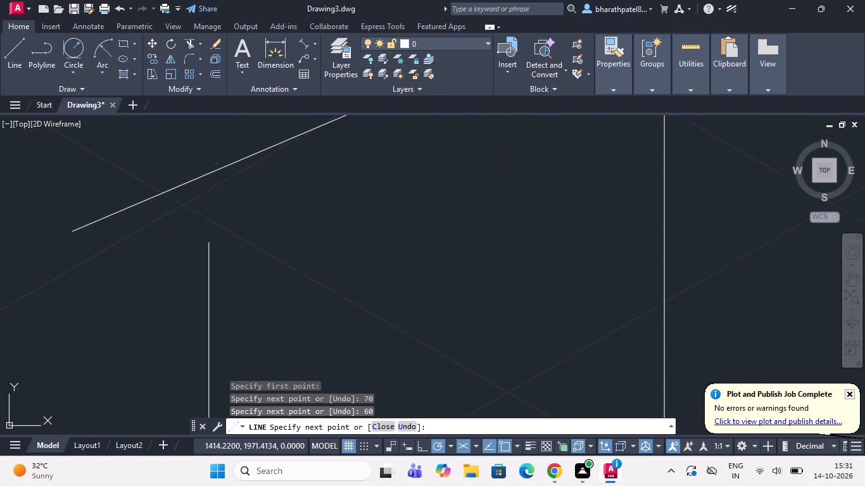
click(213, 242)
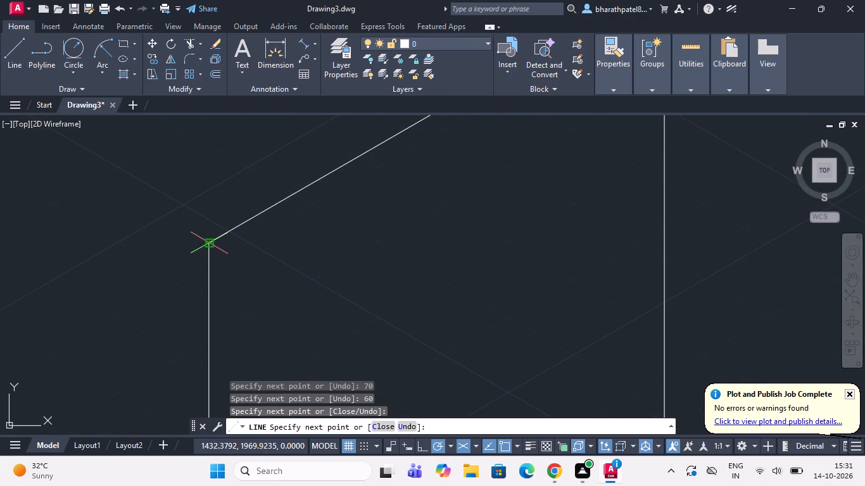
key(Escape)
Draw a centre line along the 30° axis from the midpoint of the right face's left edge to beyond its opposite edge.
scroll(187, 246, down, 2)
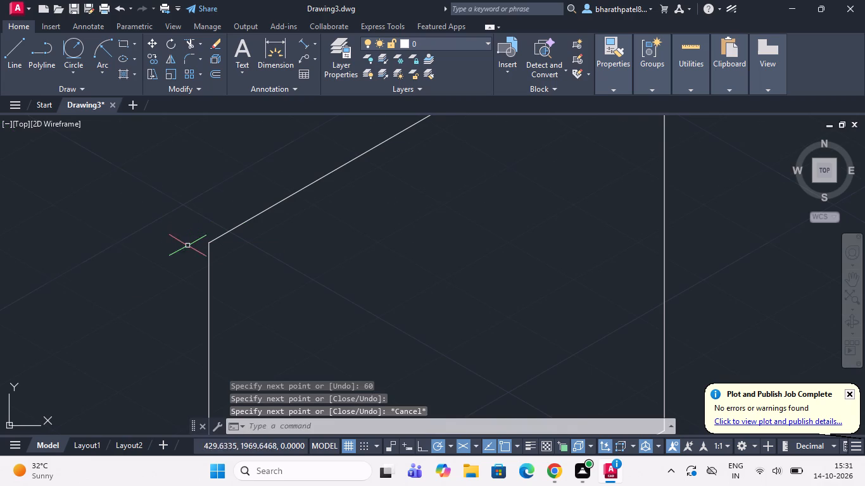
scroll(187, 246, down, 2)
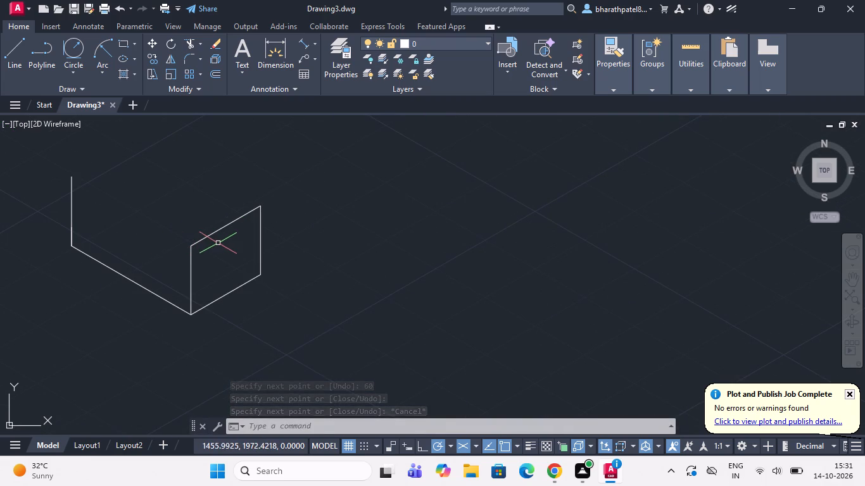
scroll(220, 244, down, 1)
scroll(252, 290, up, 1)
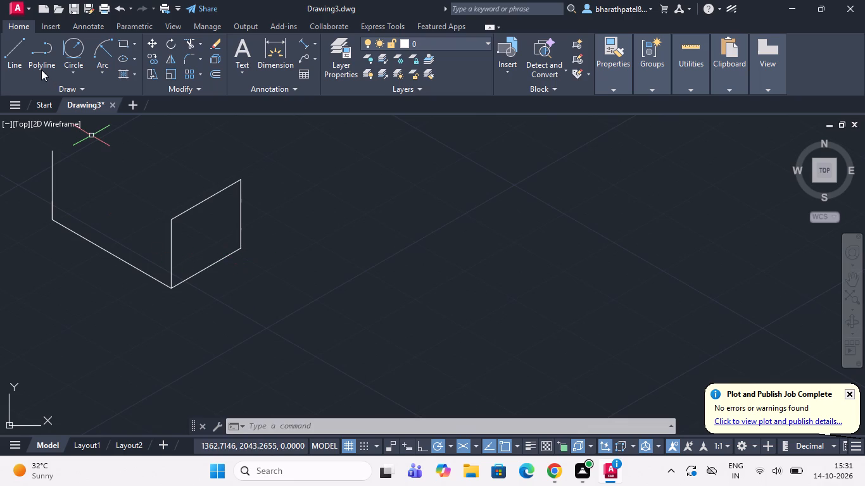
click(13, 49)
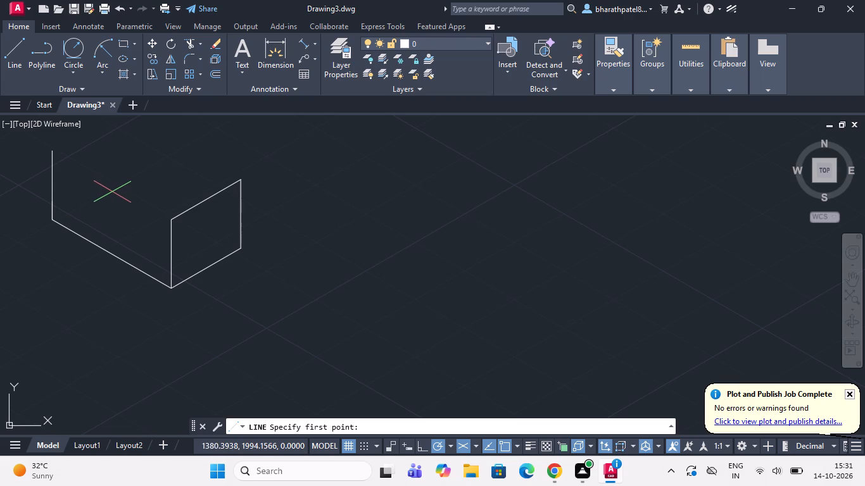
click(168, 252)
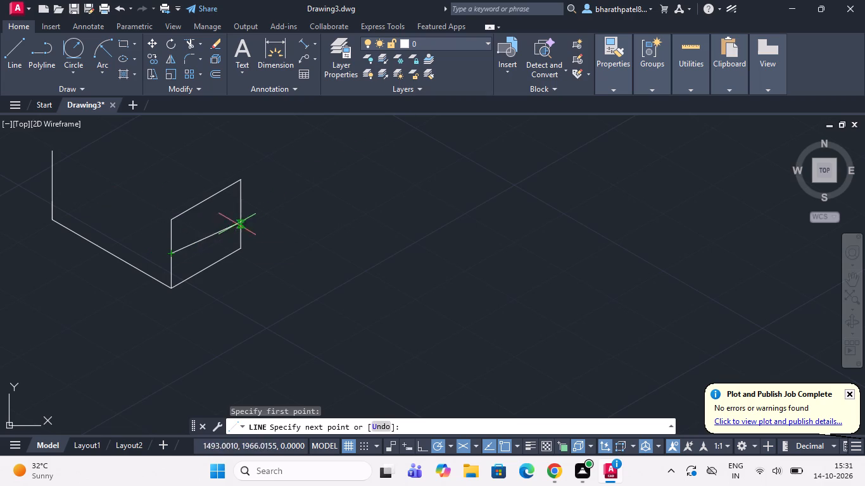
click(267, 201)
key(Escape)
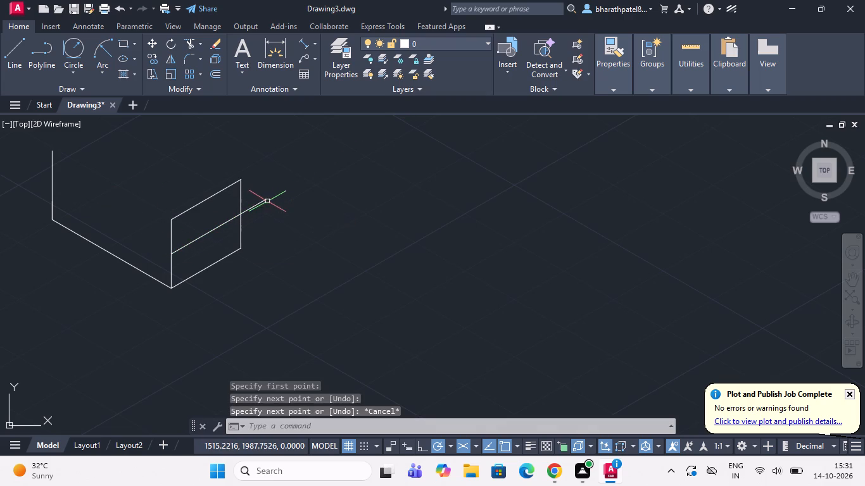
Draw a vertical centre line from the midpoint of the right face's top edge down past its bottom edge.
click(14, 52)
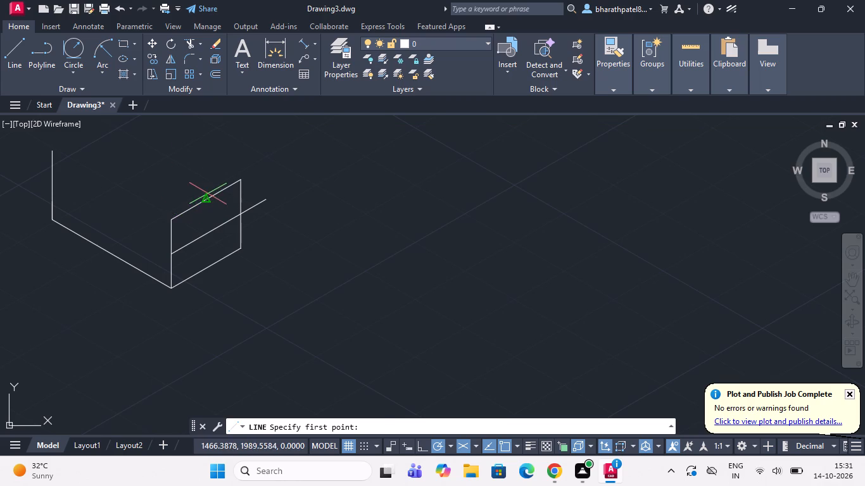
click(206, 198)
click(210, 285)
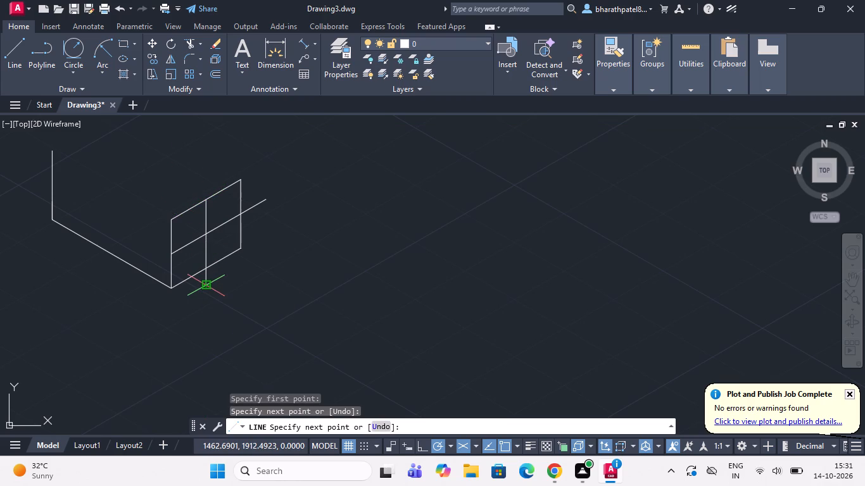
key(Escape)
Draw a 25-unit-diameter isocircle on the right isoplane, centred at the intersection of the right face's two centre lines.
scroll(196, 258, up, 1)
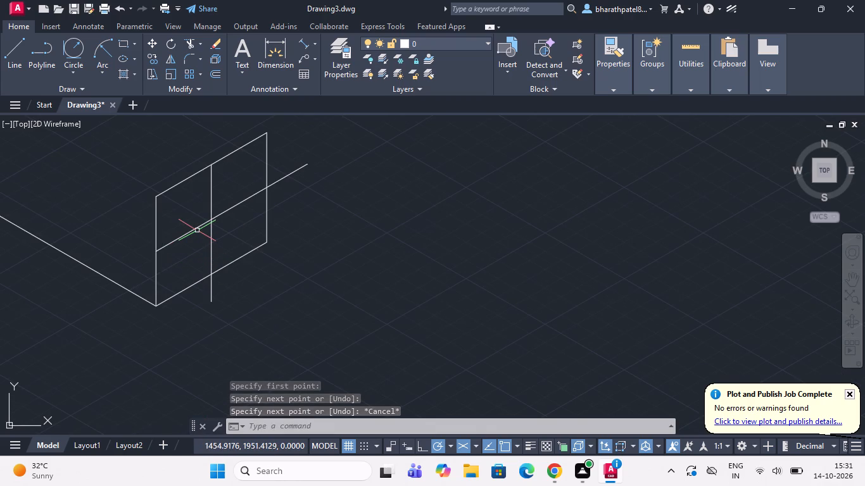
text(ell)
key(Return)
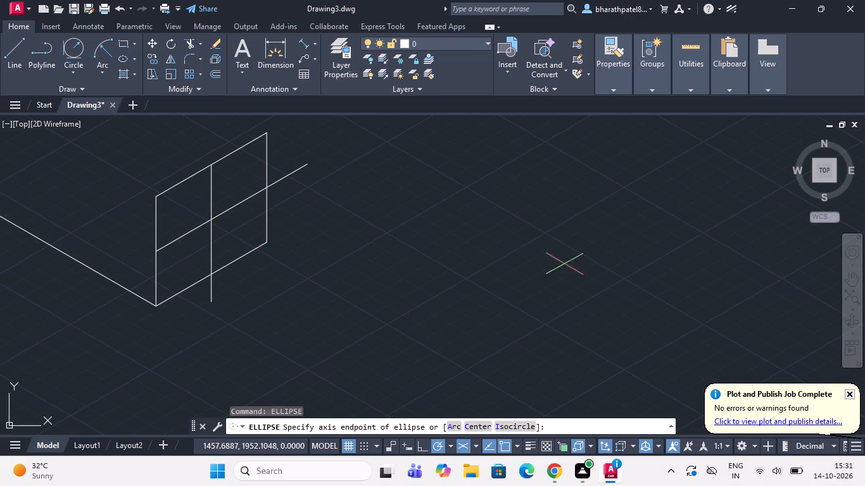
click(522, 425)
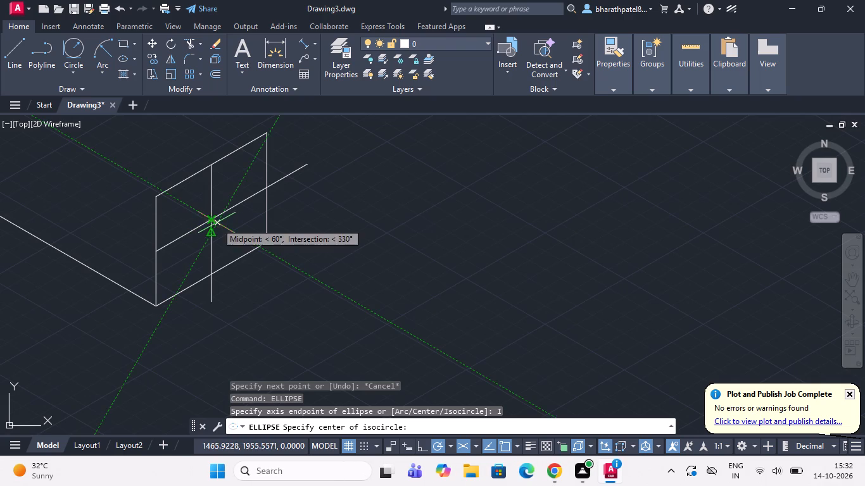
scroll(217, 223, up, 3)
click(196, 208)
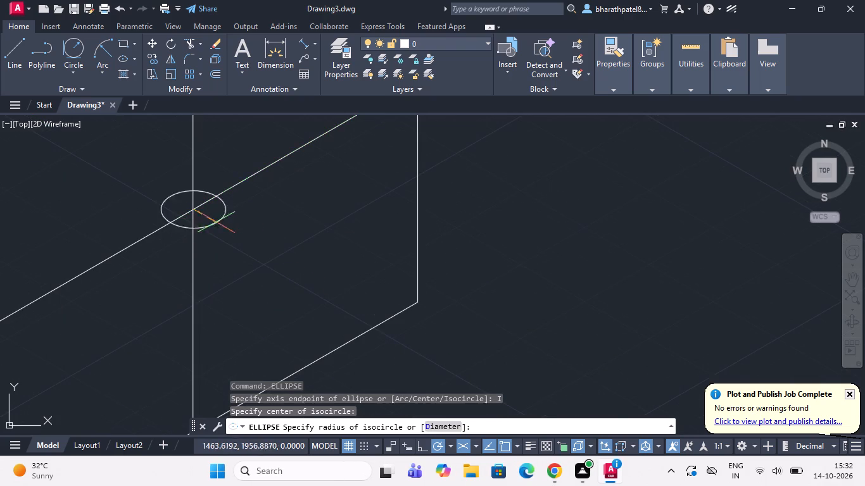
scroll(244, 237, down, 2)
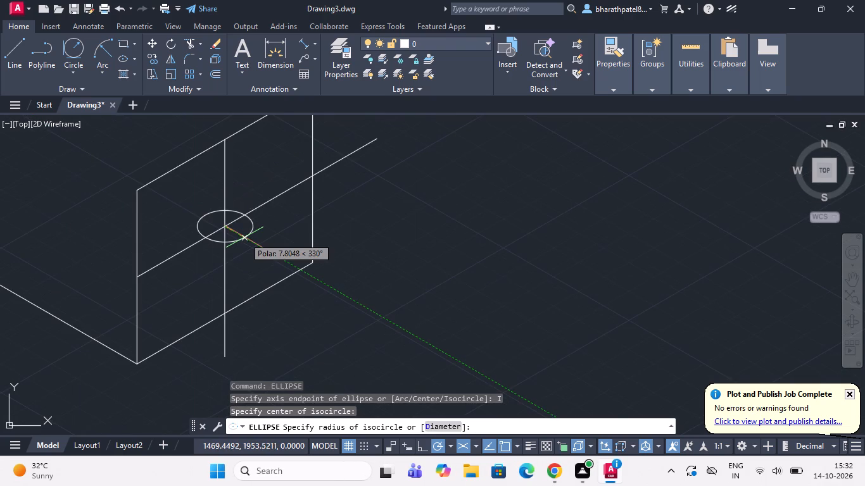
key(F5)
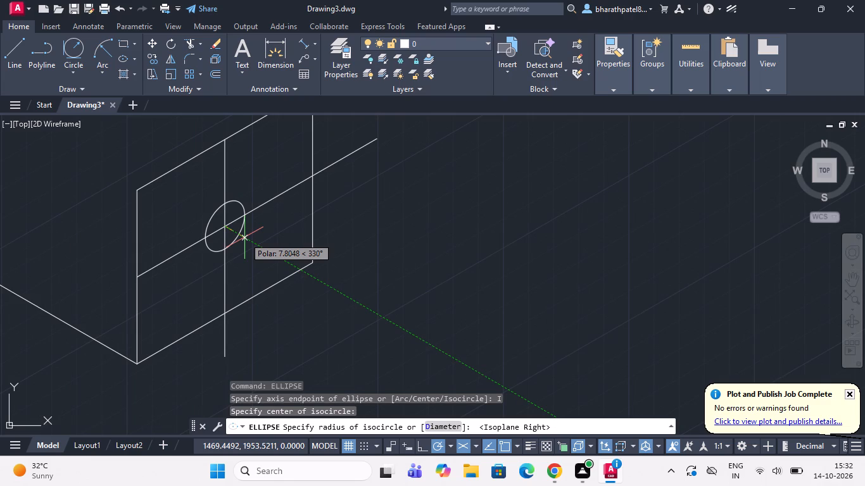
click(441, 427)
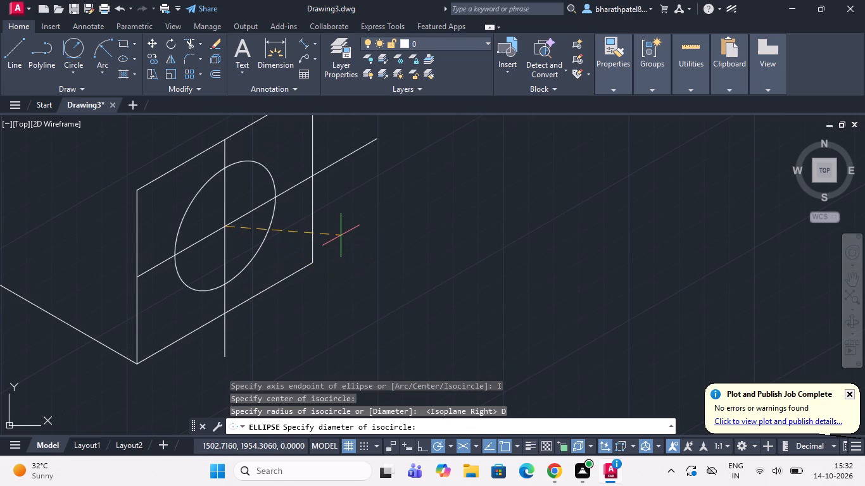
text(25)
key(Return)
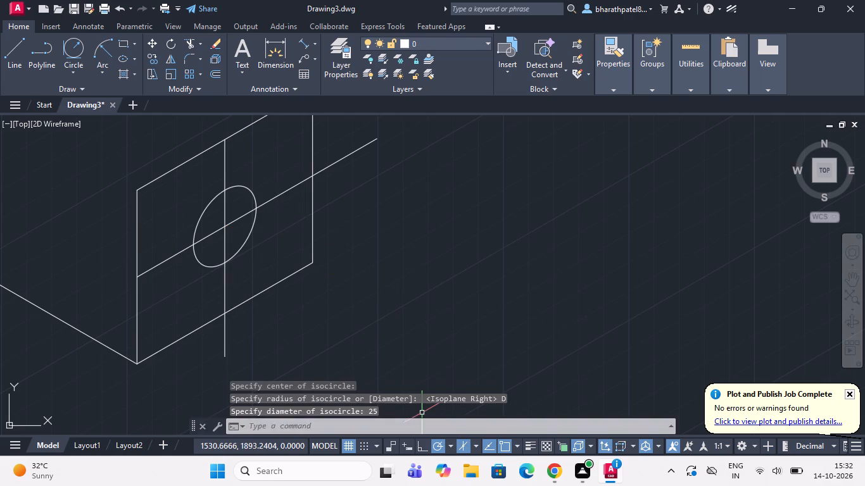
Draw a 40-unit-diameter isocircle on the right face, centred at the intersection of its two centre lines.
key(space)
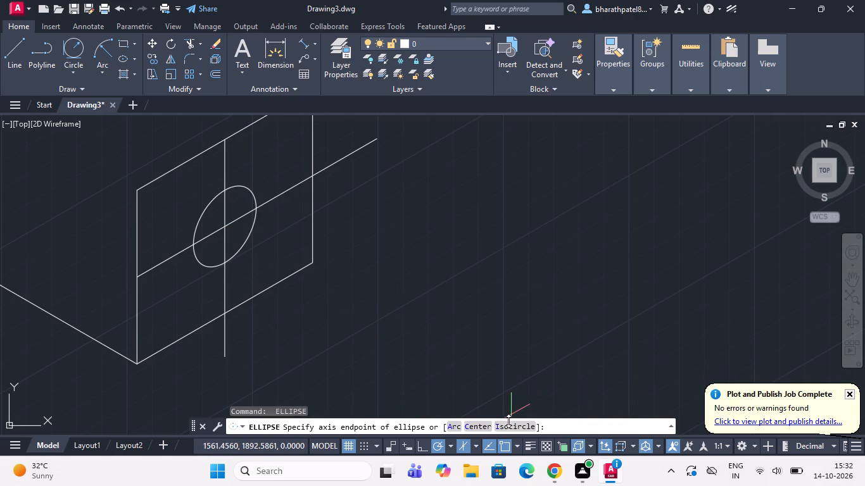
click(508, 426)
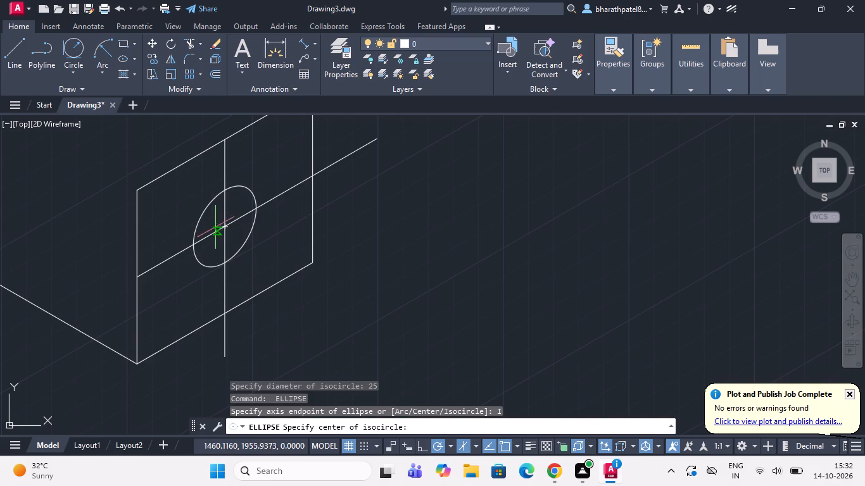
scroll(220, 229, up, 3)
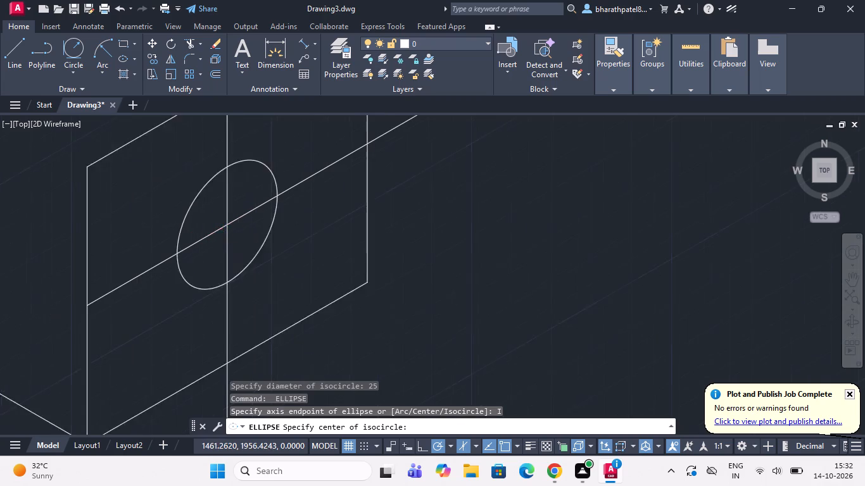
click(239, 214)
scroll(240, 205, down, 3)
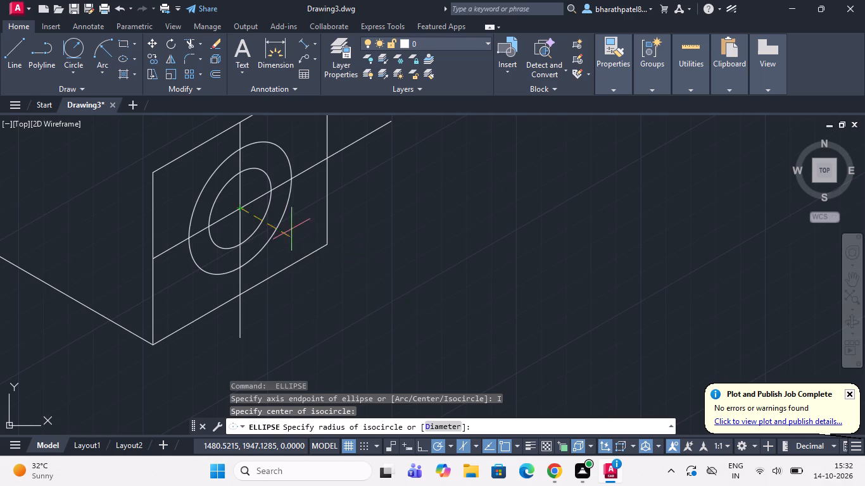
click(437, 425)
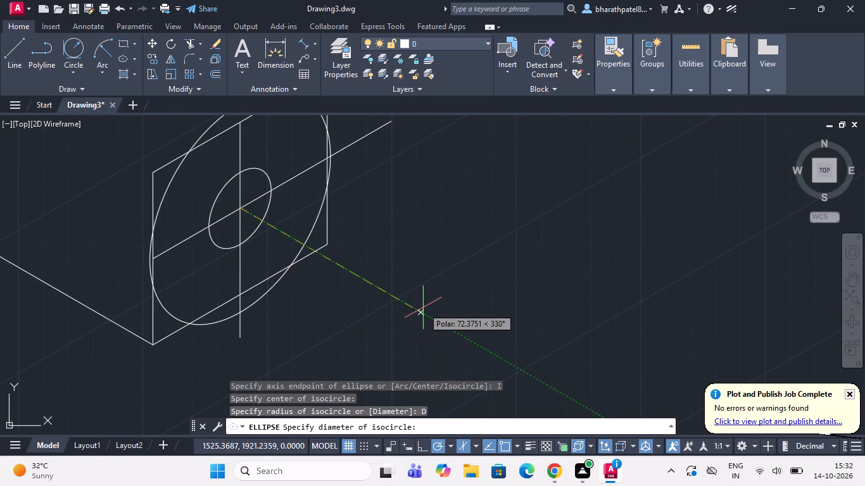
text(40)
key(Return)
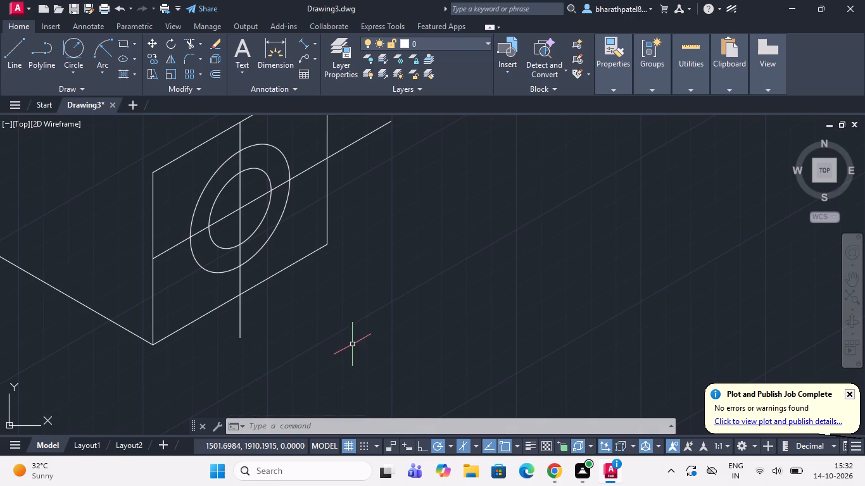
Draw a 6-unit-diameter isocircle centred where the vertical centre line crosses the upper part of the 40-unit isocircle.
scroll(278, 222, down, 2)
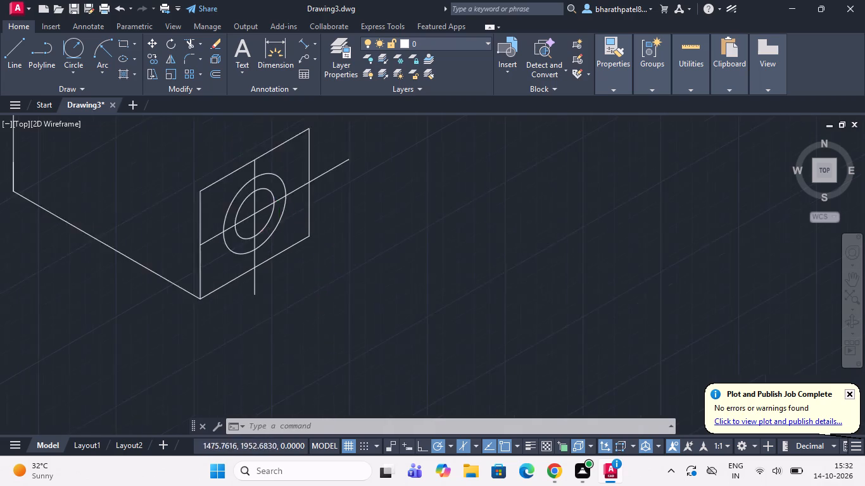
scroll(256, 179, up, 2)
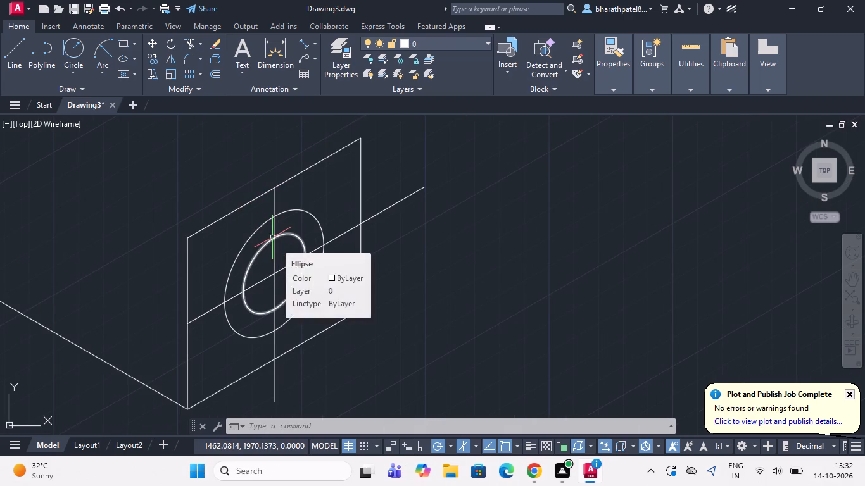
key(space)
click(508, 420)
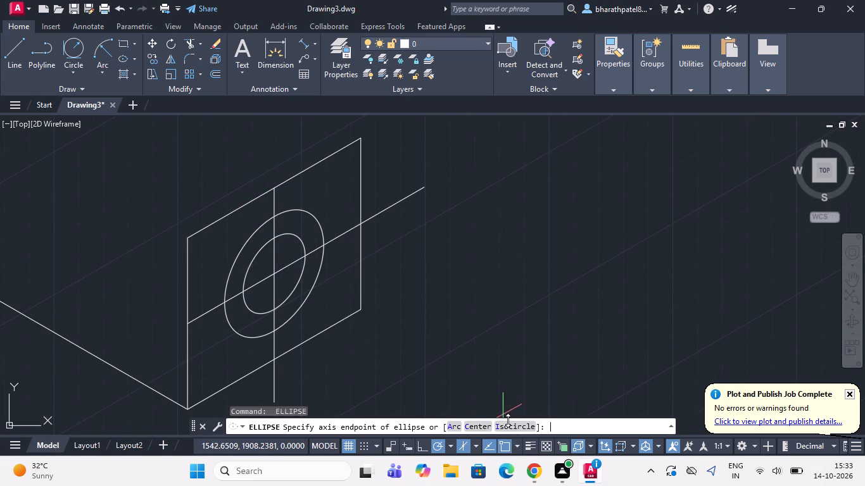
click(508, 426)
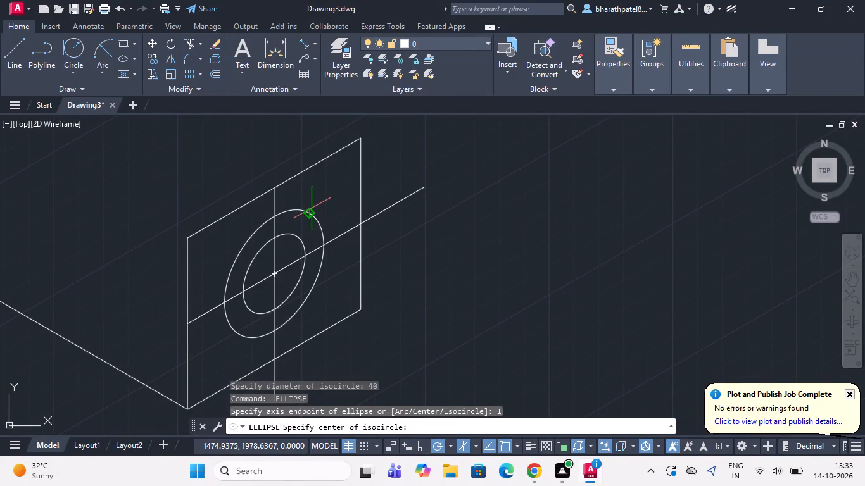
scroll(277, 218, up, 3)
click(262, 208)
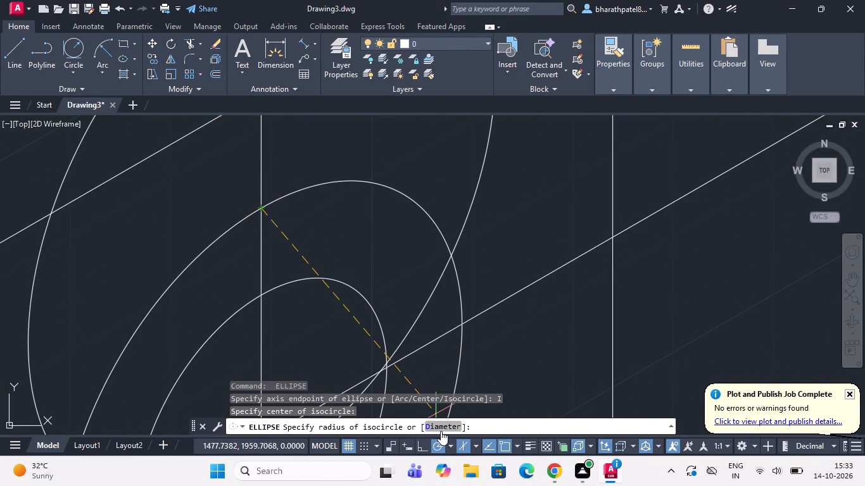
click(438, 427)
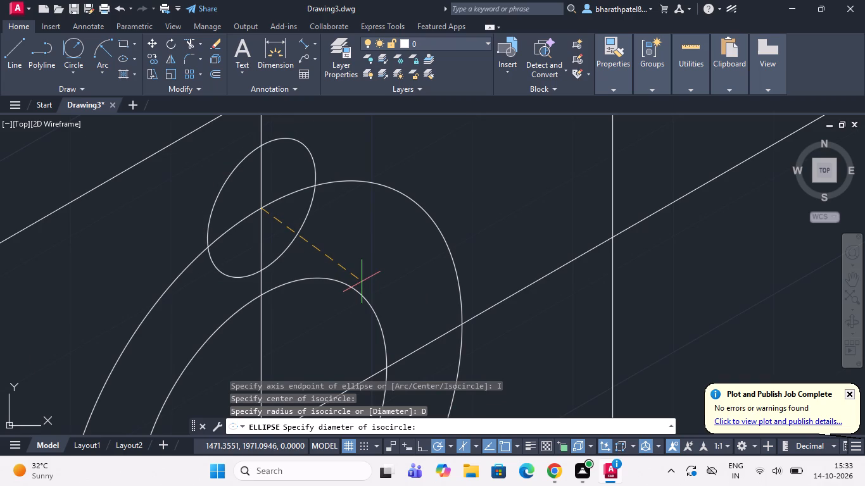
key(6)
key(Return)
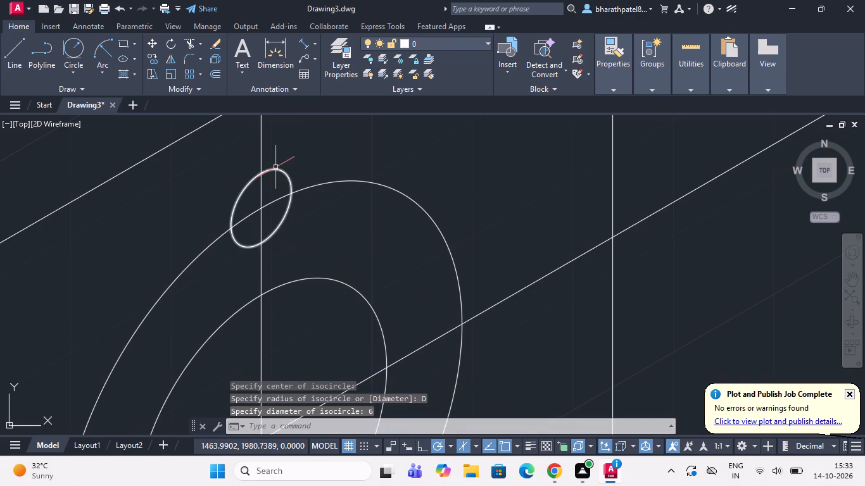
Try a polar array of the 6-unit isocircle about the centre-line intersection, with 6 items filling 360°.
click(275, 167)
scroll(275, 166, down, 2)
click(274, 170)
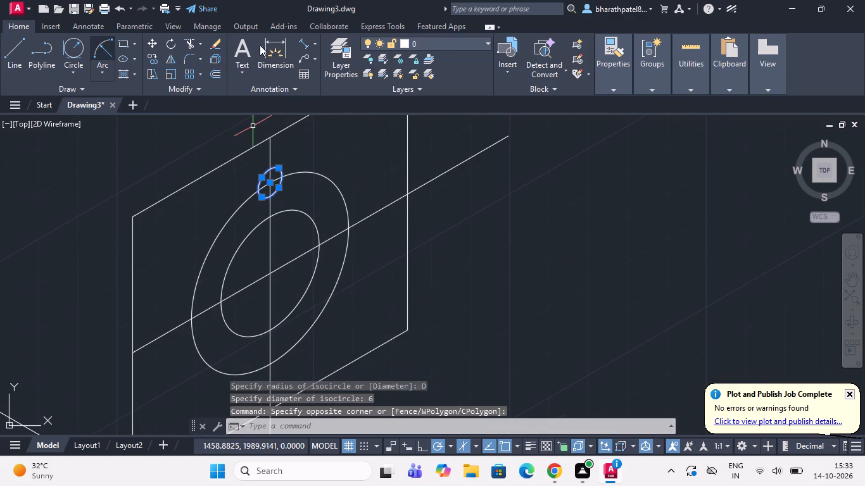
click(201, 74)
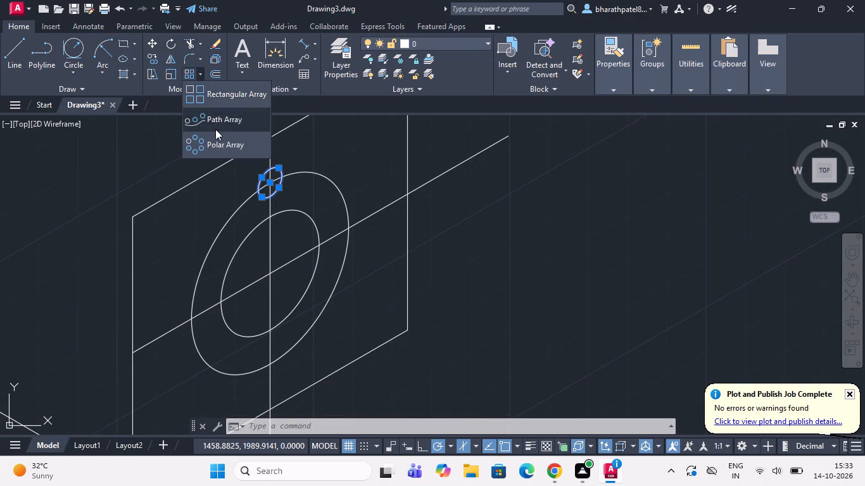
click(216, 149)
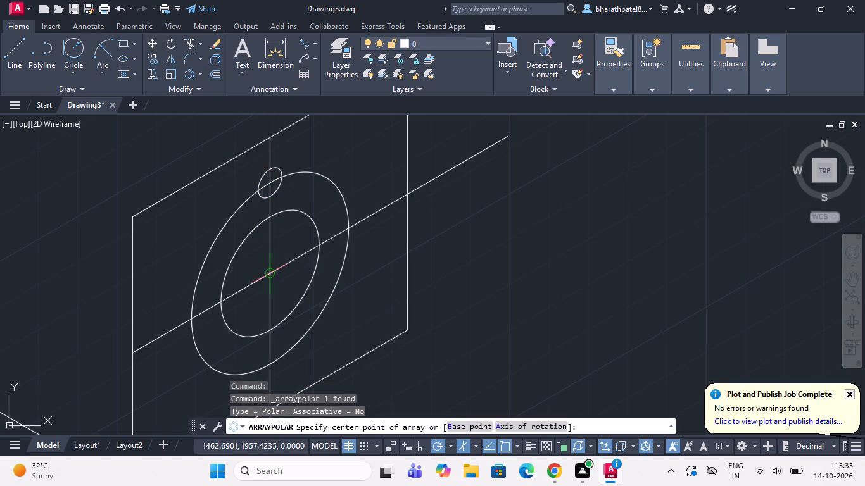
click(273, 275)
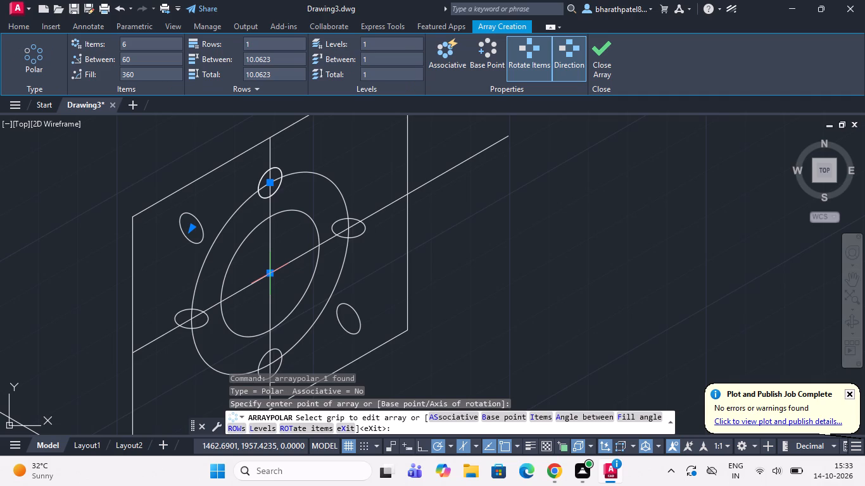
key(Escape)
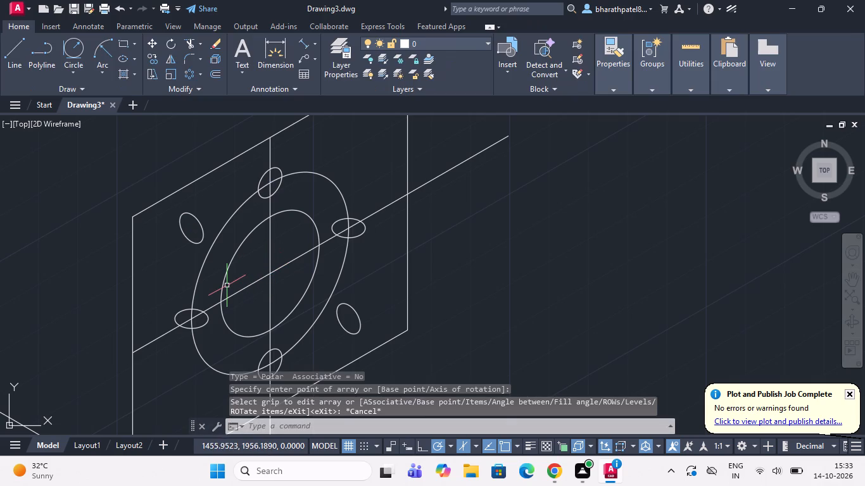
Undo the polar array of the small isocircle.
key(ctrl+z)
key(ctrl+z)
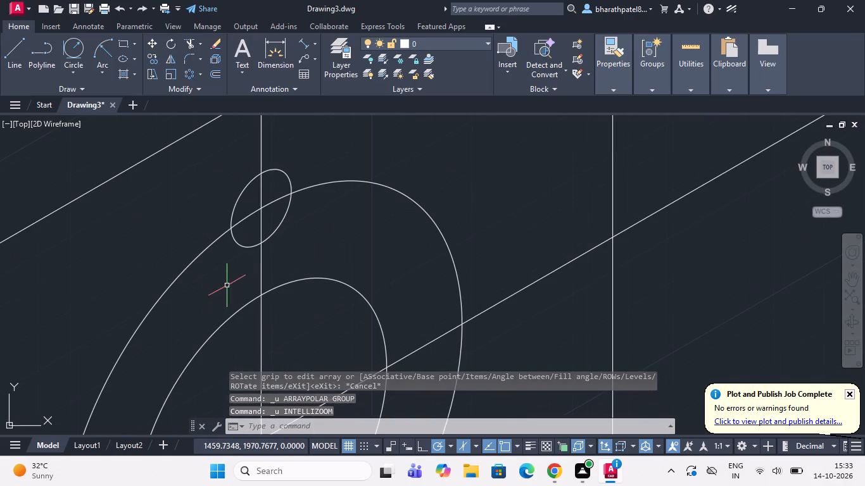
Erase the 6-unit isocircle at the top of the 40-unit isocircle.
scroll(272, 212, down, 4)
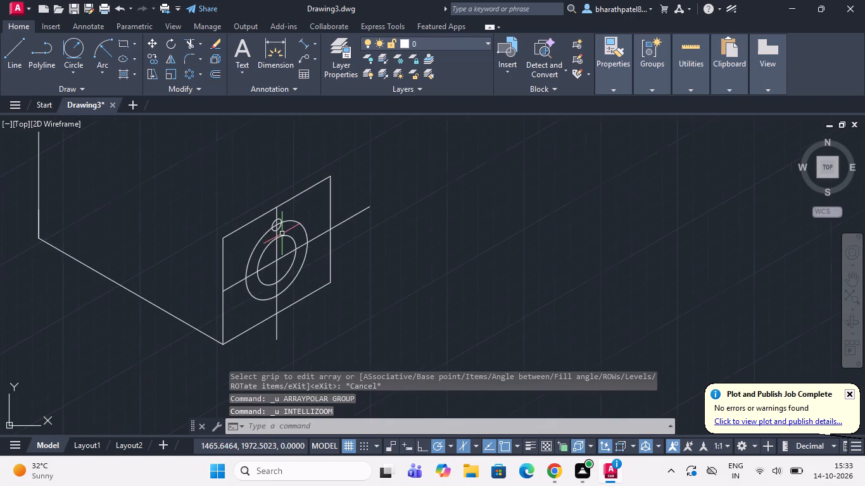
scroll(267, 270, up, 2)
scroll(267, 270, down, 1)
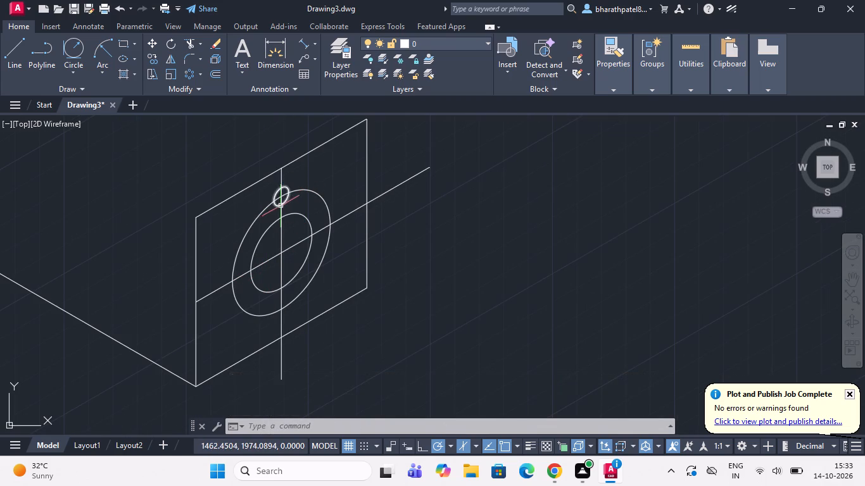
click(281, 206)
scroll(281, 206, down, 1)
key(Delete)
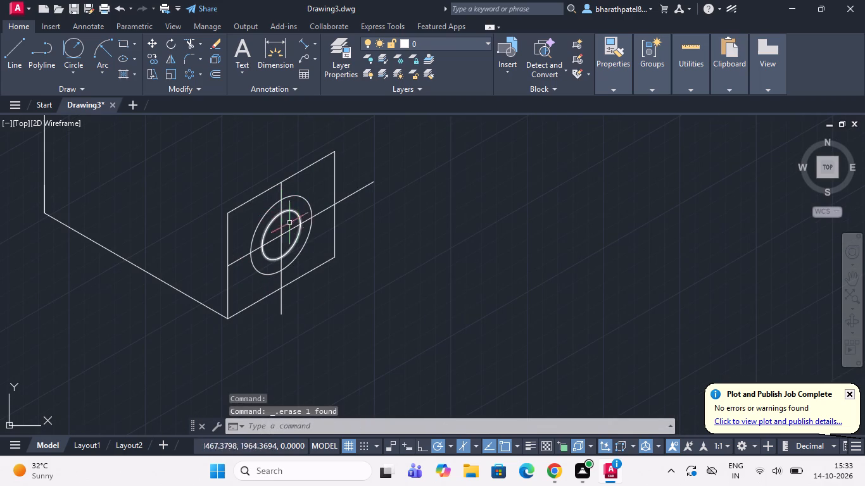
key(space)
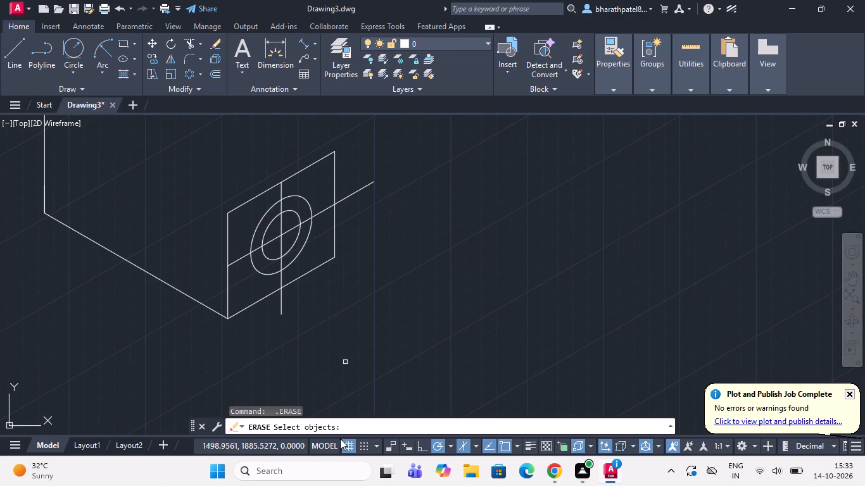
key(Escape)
Start the Ellipse command for another ellipse.
text(ell)
key(Return)
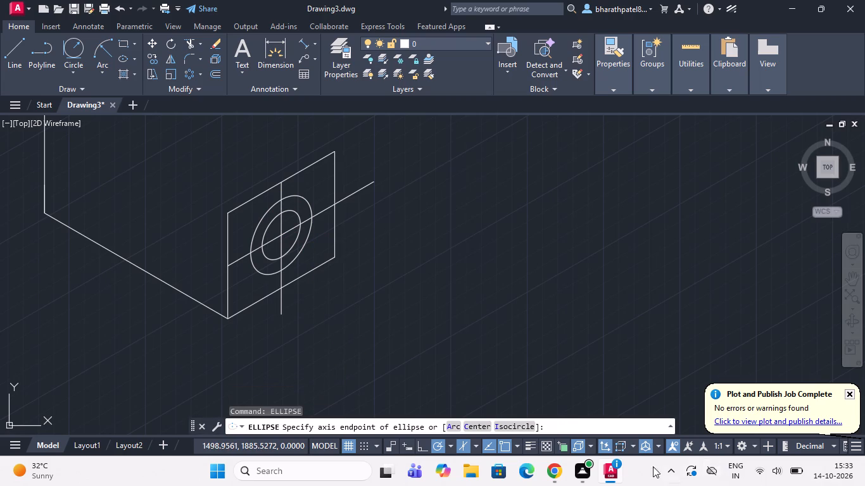
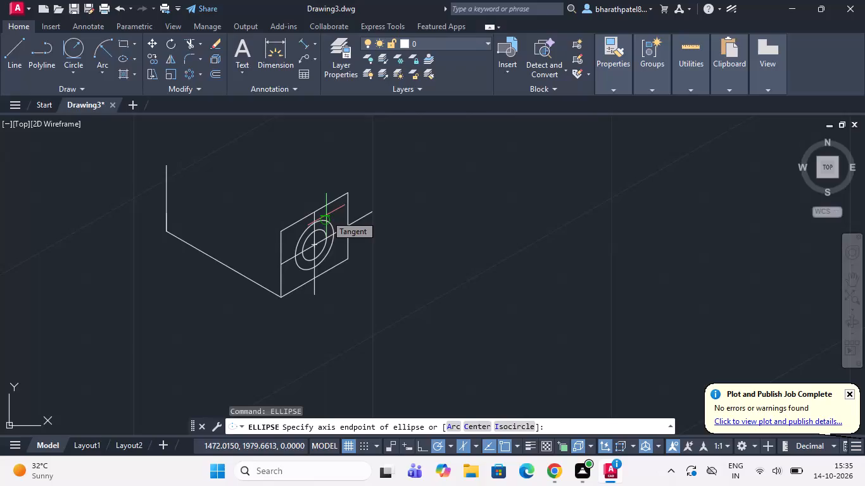
Draw an isocircle of diameter 6 centred where the vertical centre line crosses the top of the 40-unit isocircle.
scroll(324, 215, up, 2)
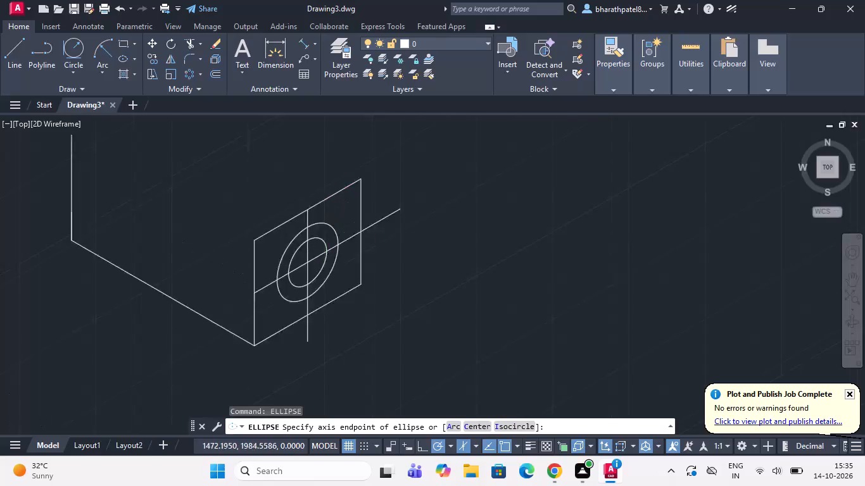
scroll(324, 215, up, 1)
key(space)
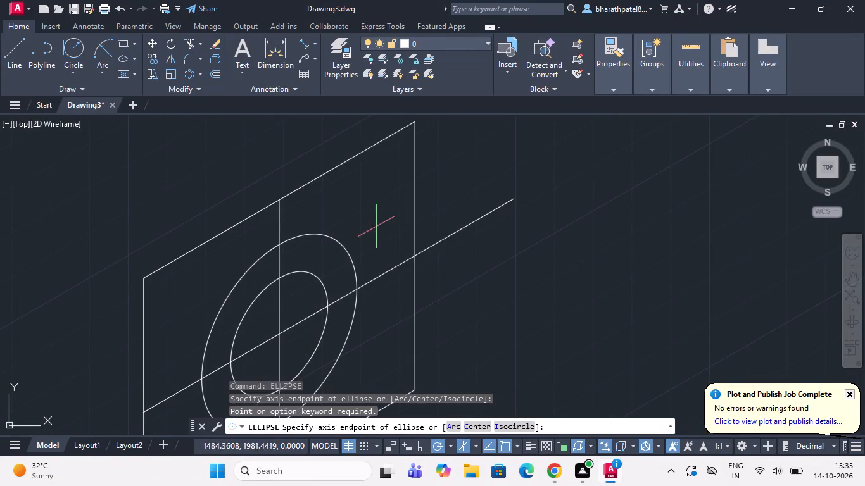
click(512, 427)
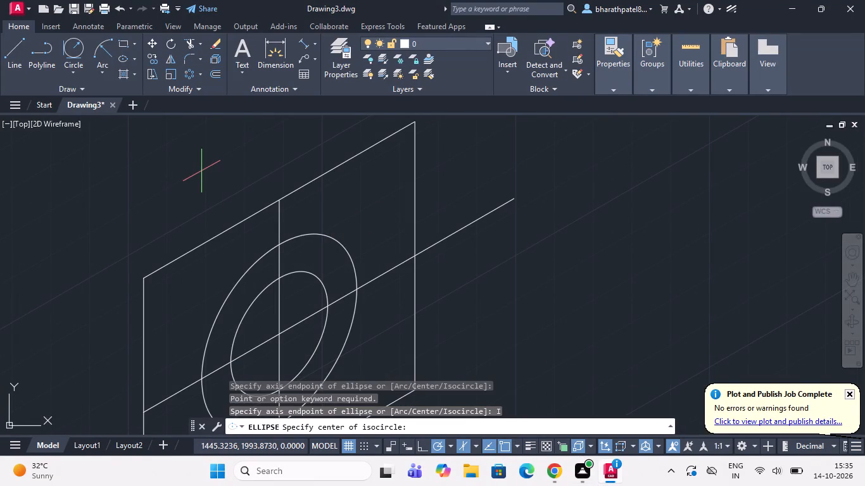
click(275, 247)
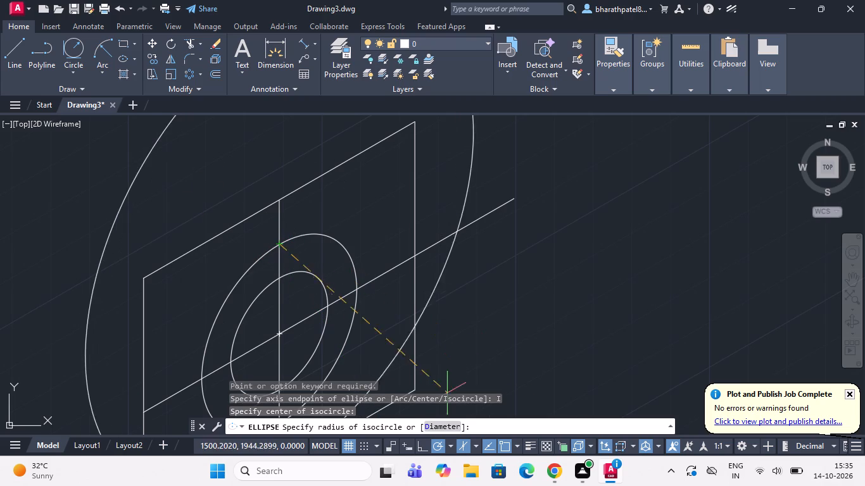
click(427, 423)
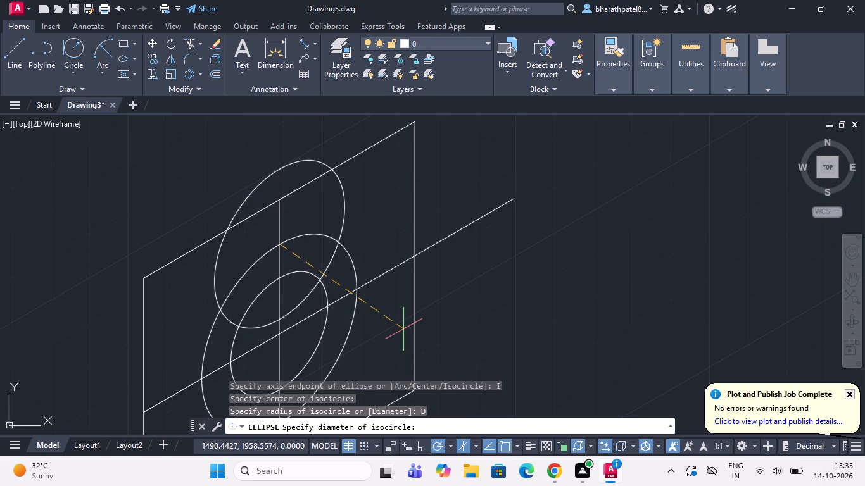
key(6)
key(Return)
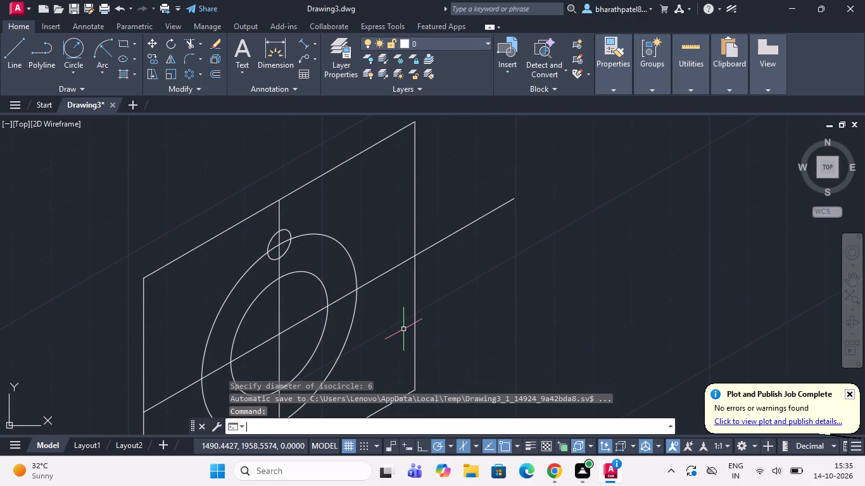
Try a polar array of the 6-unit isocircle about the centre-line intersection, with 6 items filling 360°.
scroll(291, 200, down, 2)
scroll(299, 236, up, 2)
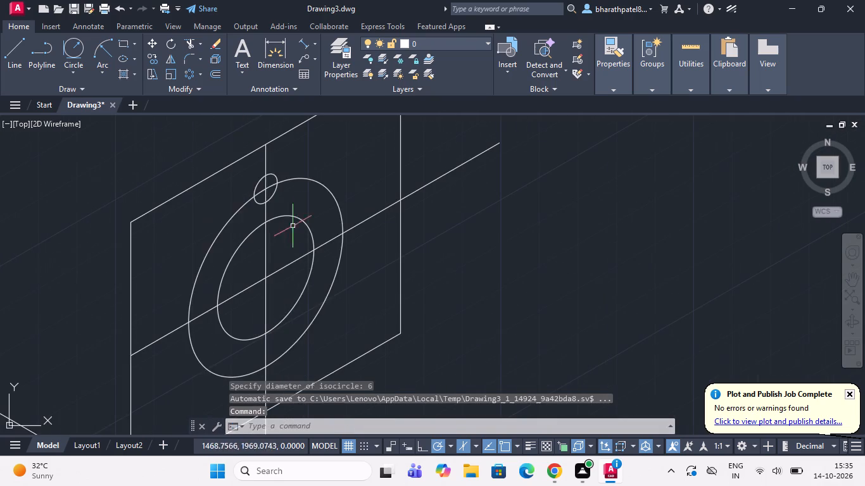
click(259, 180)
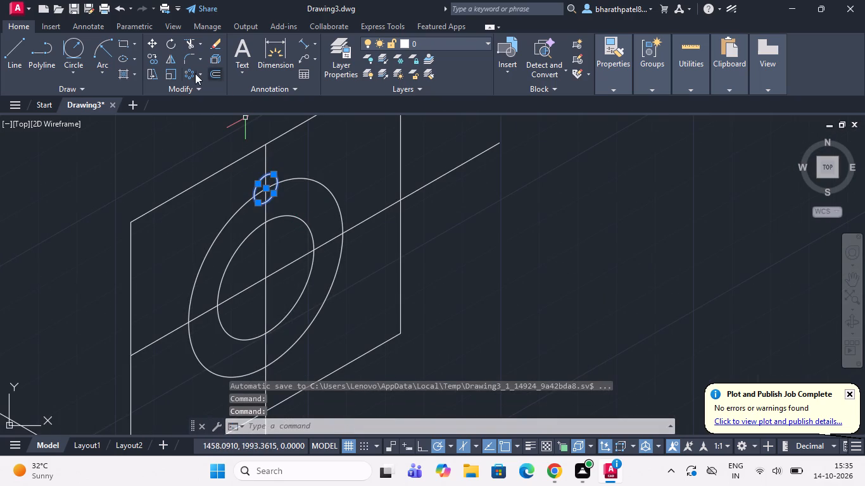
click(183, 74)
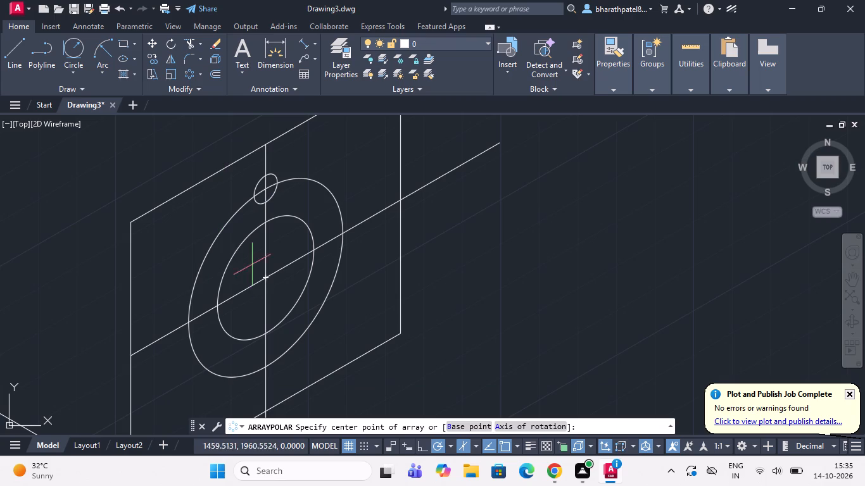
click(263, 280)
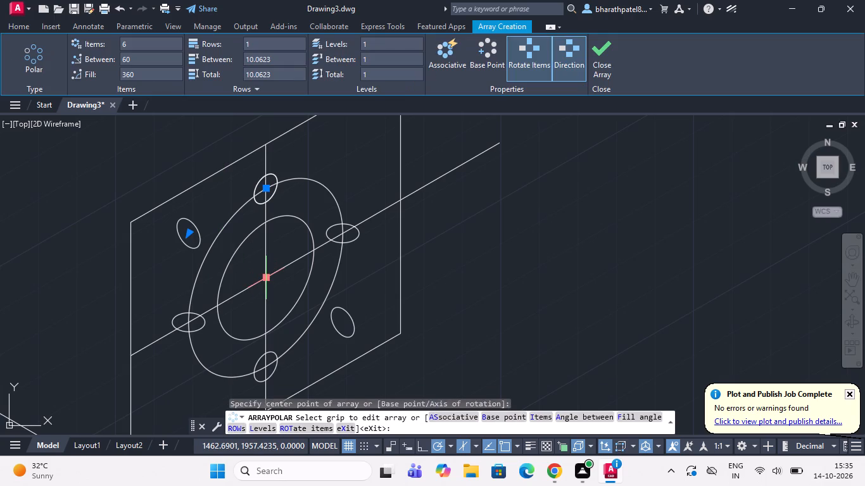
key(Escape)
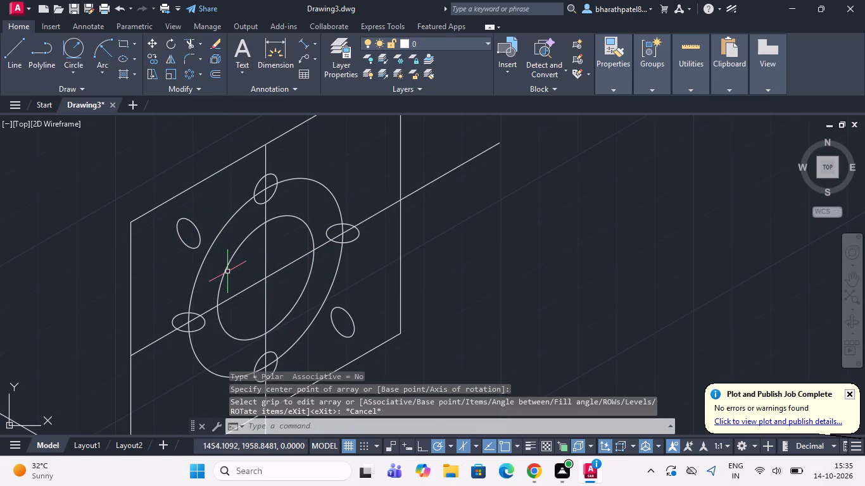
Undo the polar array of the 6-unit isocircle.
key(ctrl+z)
Move the 6-unit isocircle by its centre to where the sloping centre line crosses the left side of the 40-unit isocircle.
scroll(243, 217, down, 1)
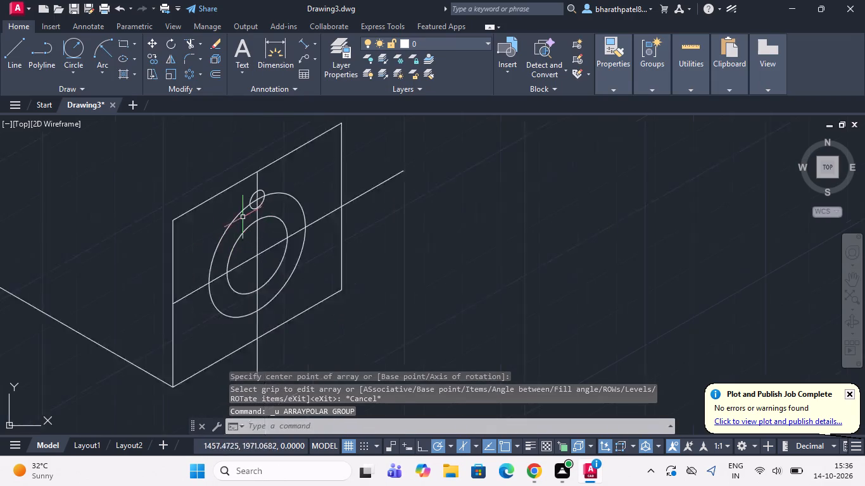
scroll(259, 275, up, 1)
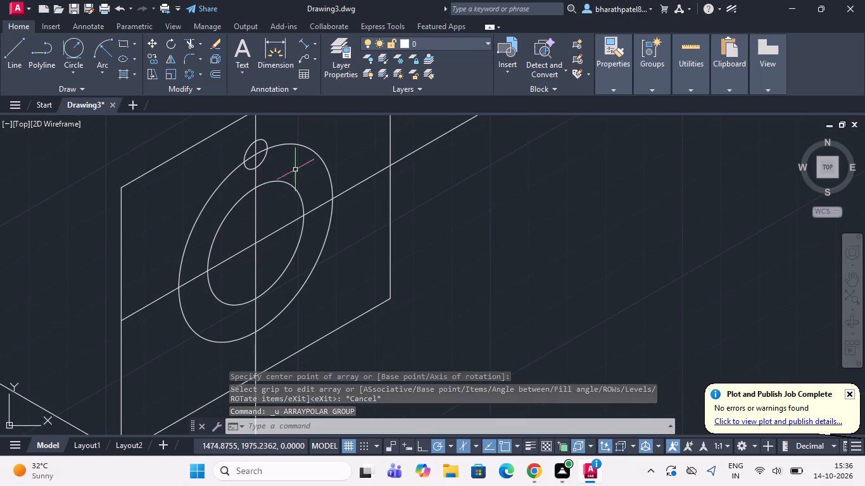
click(249, 167)
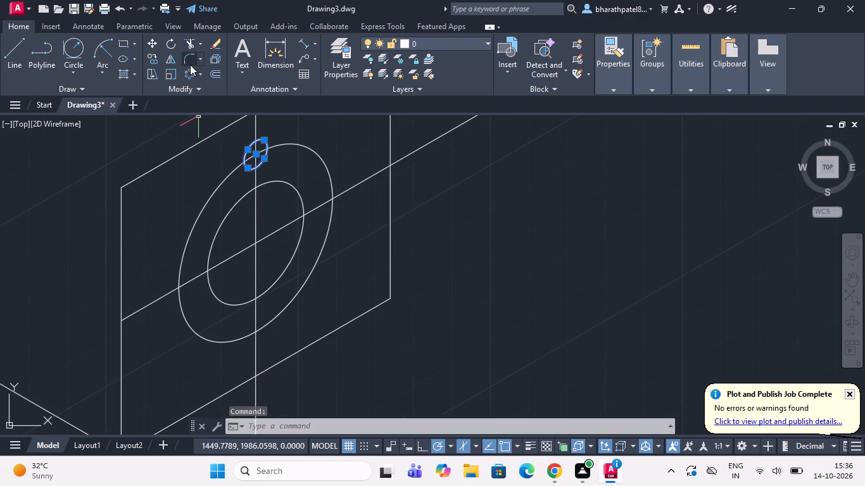
click(151, 42)
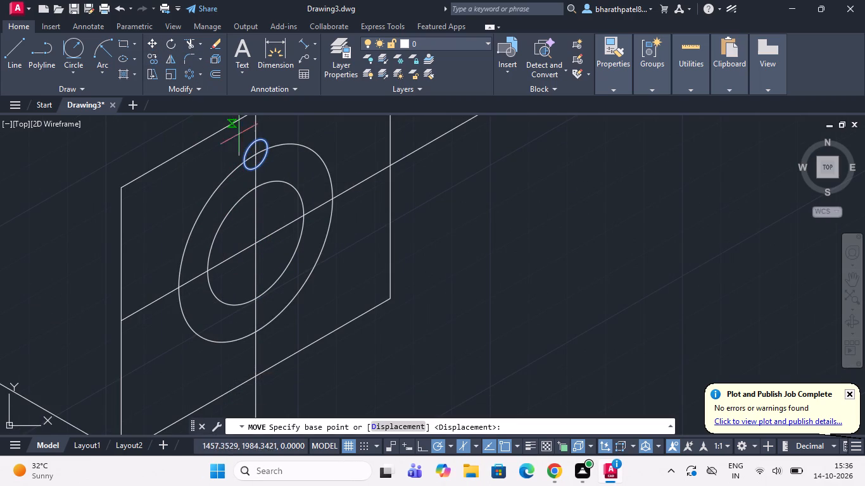
click(256, 157)
scroll(256, 157, down, 2)
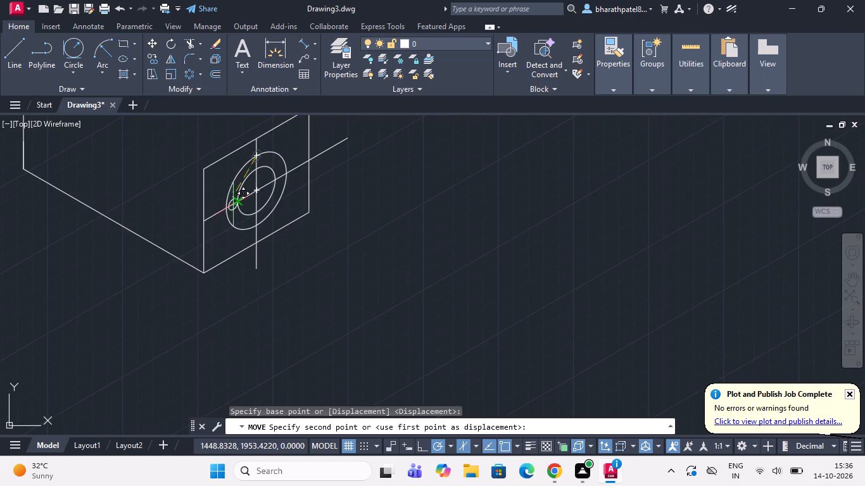
scroll(231, 211, up, 4)
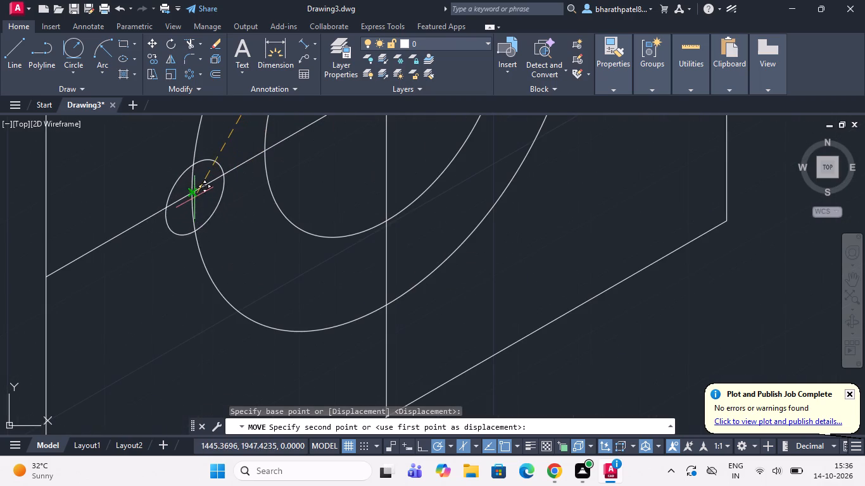
scroll(194, 197, up, 7)
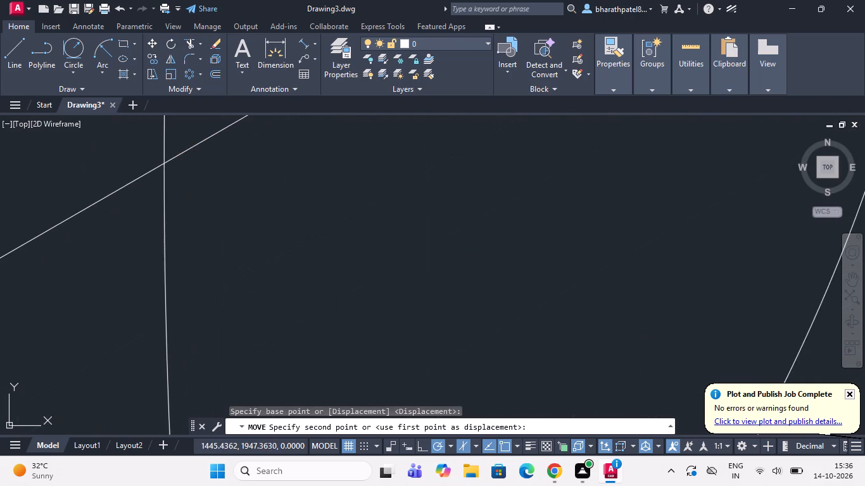
click(163, 167)
Copy the 6-unit isocircle from its centre to the top, right and bottom crossings of the centre lines with the 40-unit isocircle.
scroll(163, 167, down, 5)
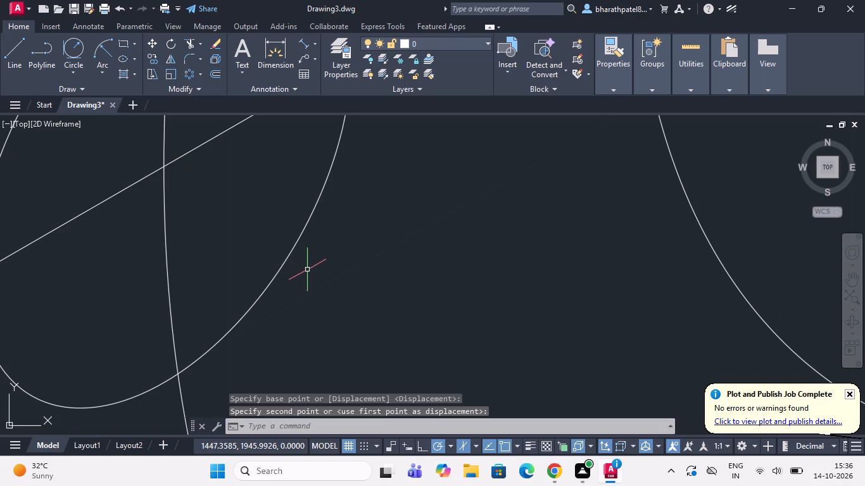
scroll(307, 270, down, 1)
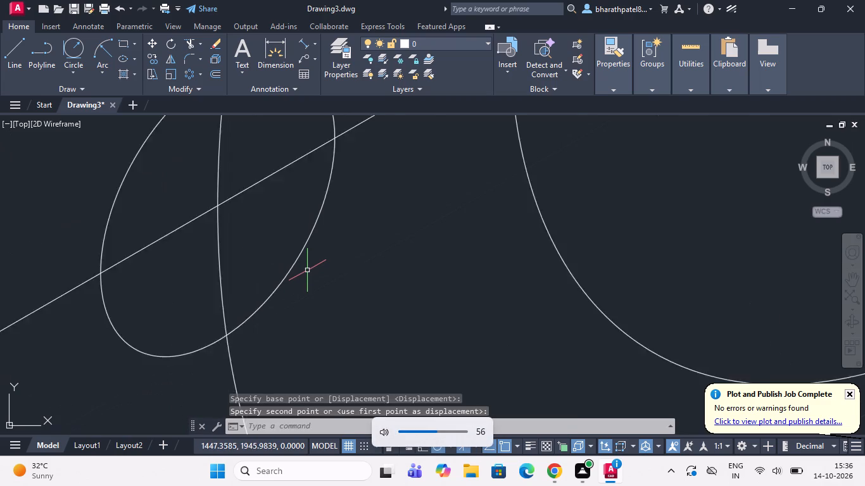
scroll(306, 273, down, 3)
scroll(265, 243, down, 2)
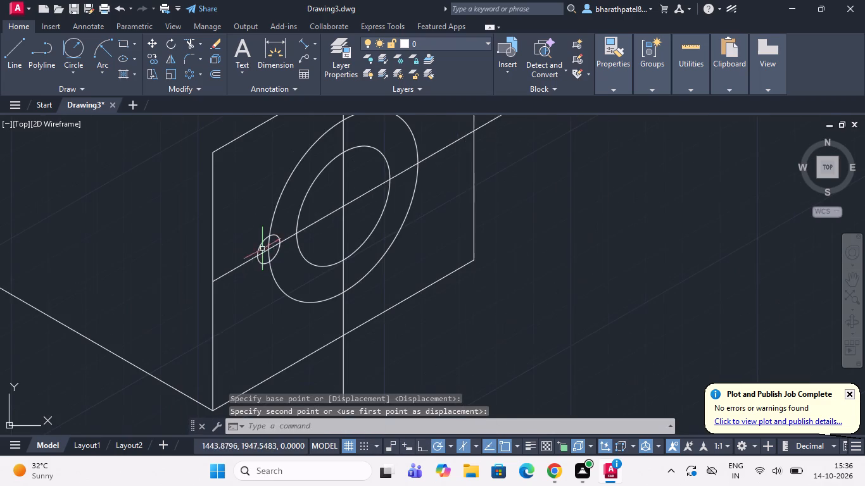
scroll(277, 230, down, 2)
scroll(276, 230, up, 2)
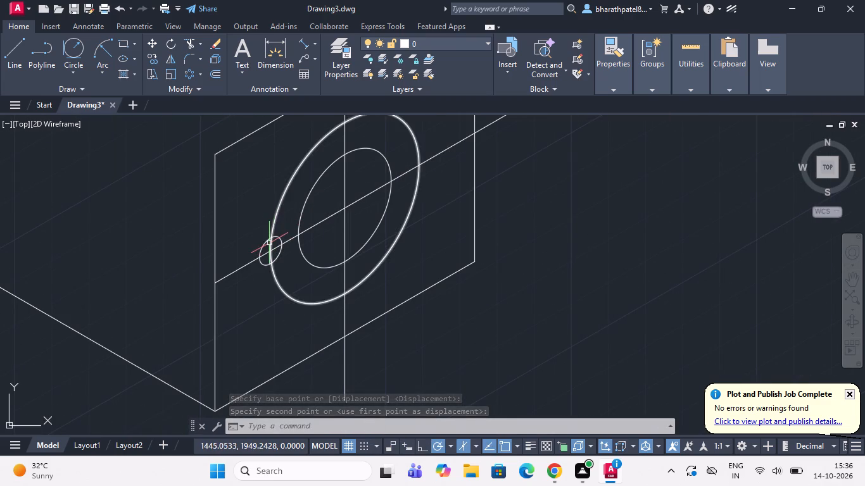
click(266, 243)
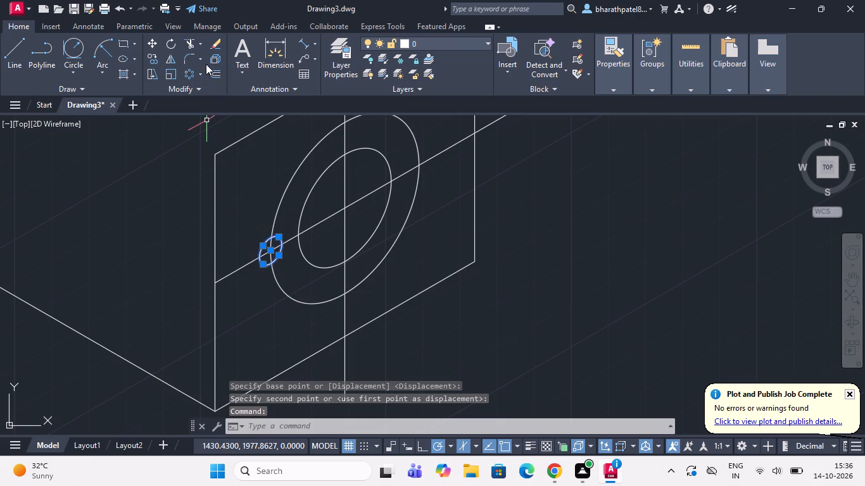
click(153, 59)
scroll(272, 250, up, 3)
click(264, 247)
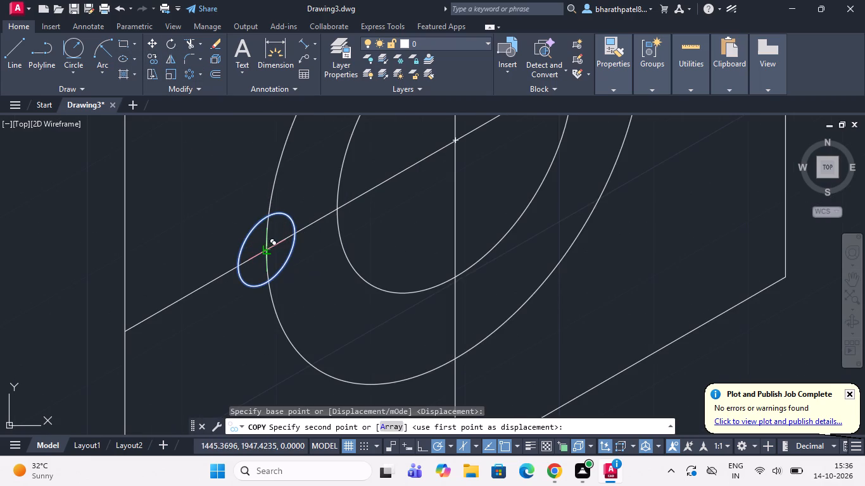
scroll(264, 247, down, 3)
scroll(300, 170, up, 3)
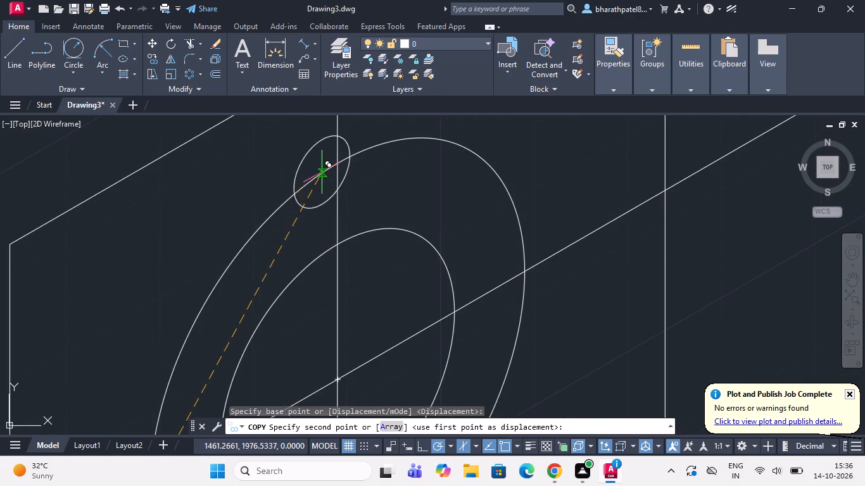
scroll(336, 161, up, 2)
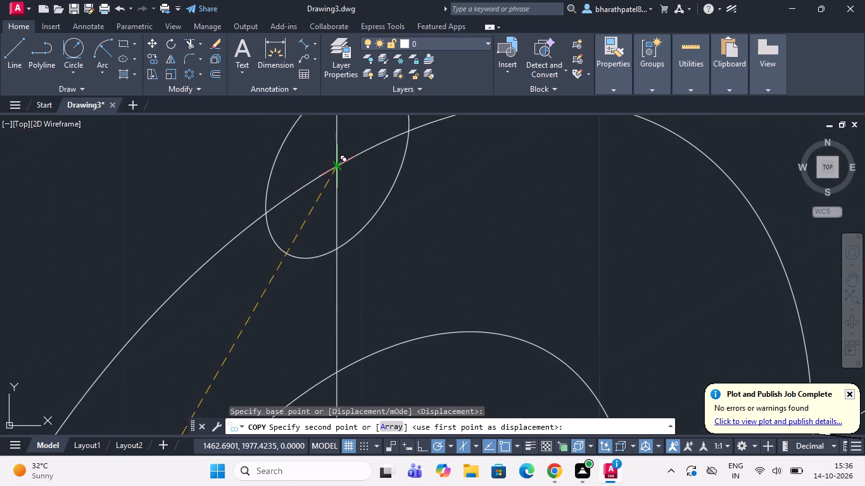
click(338, 166)
scroll(338, 166, down, 4)
scroll(410, 204, up, 3)
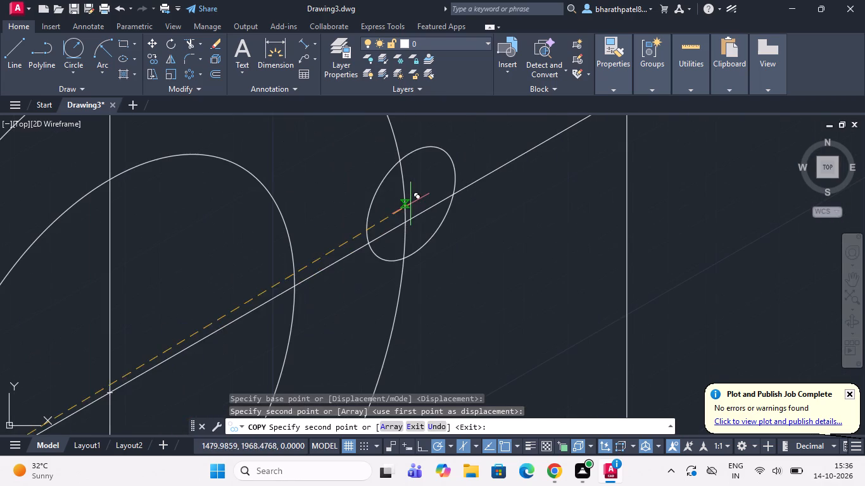
click(405, 221)
scroll(405, 221, down, 4)
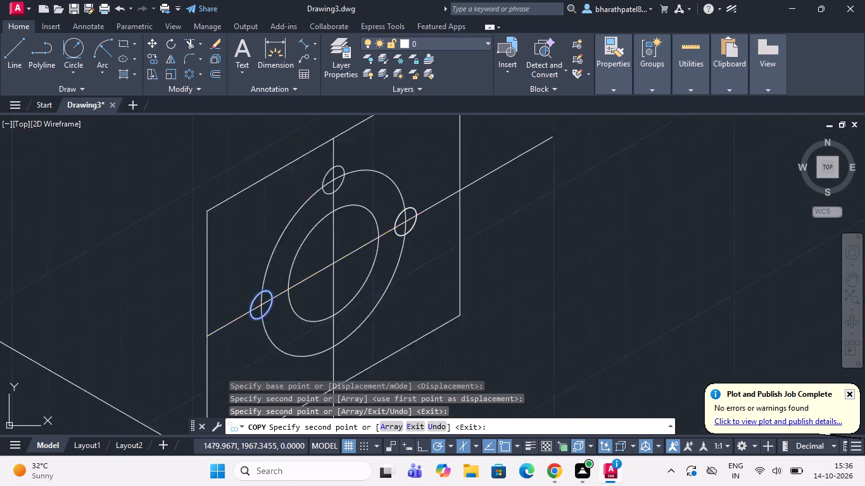
scroll(357, 312, up, 3)
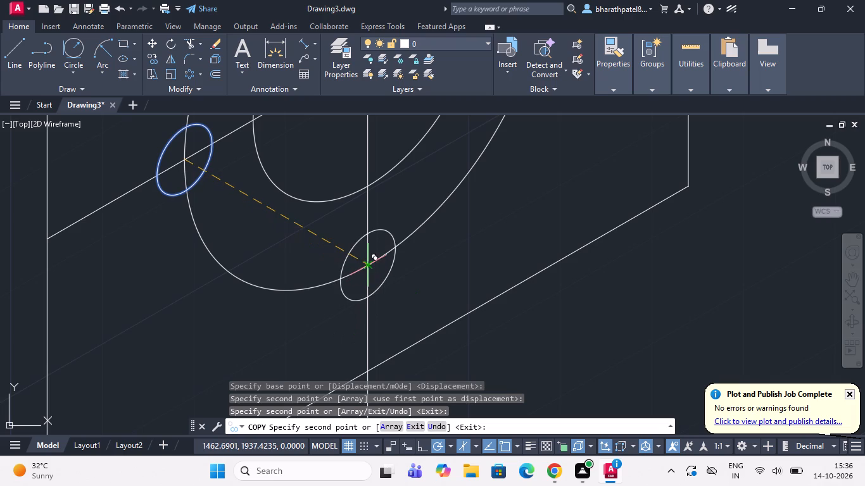
click(366, 268)
key(Escape)
key(Escape)
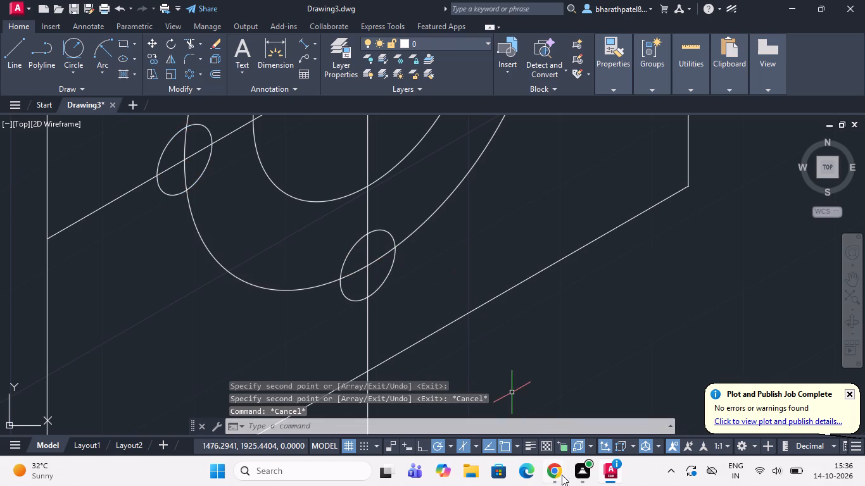
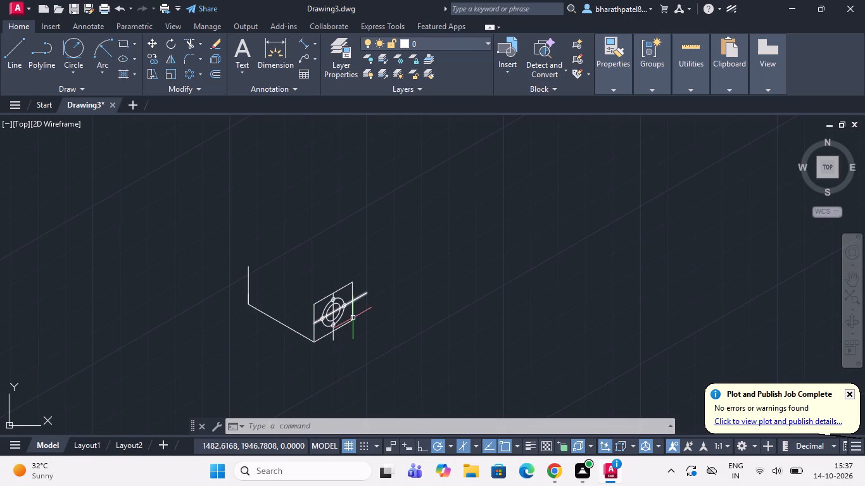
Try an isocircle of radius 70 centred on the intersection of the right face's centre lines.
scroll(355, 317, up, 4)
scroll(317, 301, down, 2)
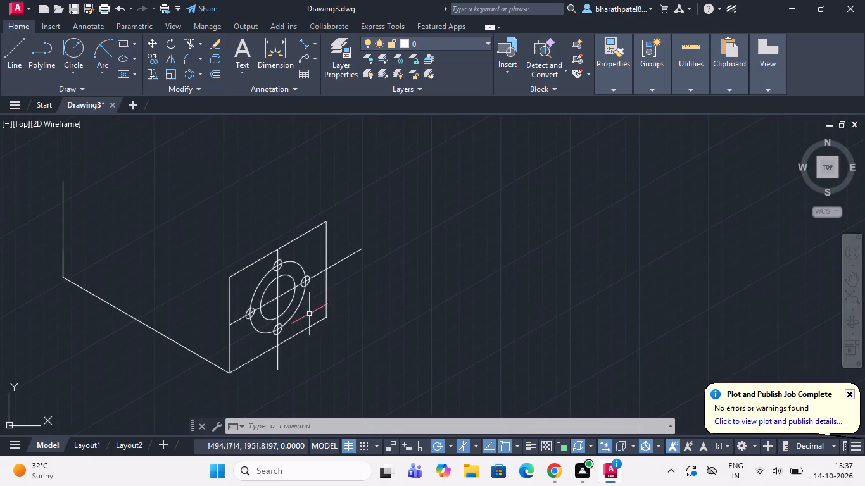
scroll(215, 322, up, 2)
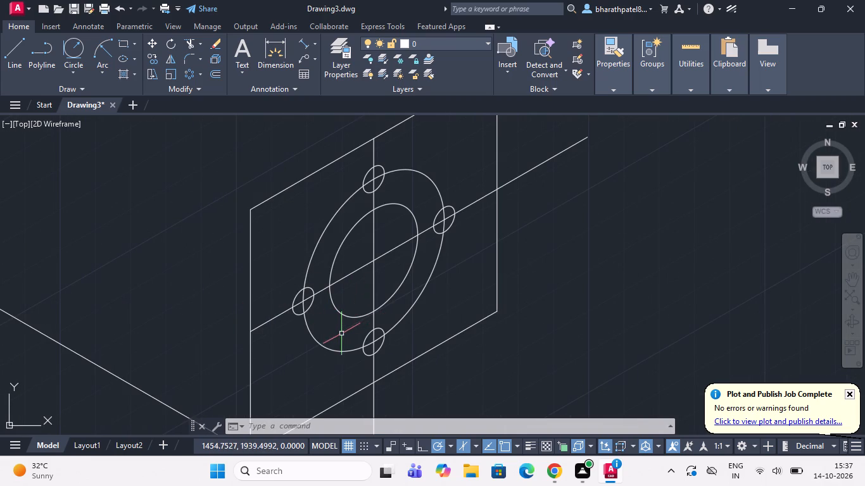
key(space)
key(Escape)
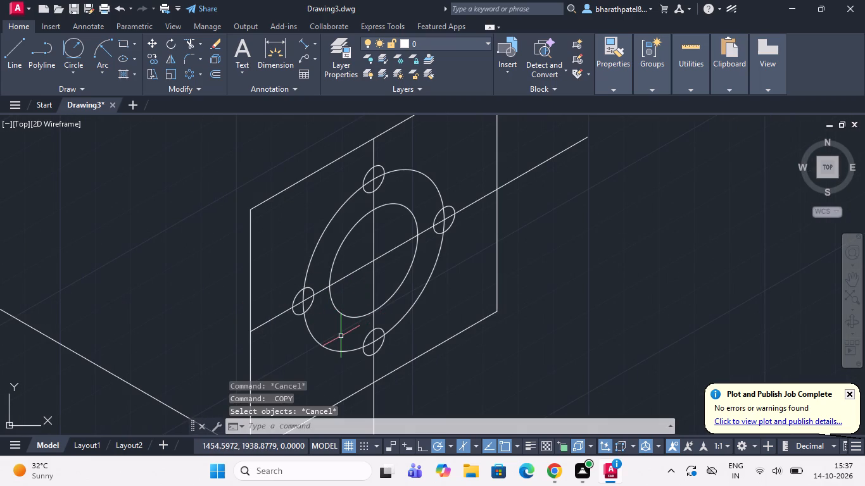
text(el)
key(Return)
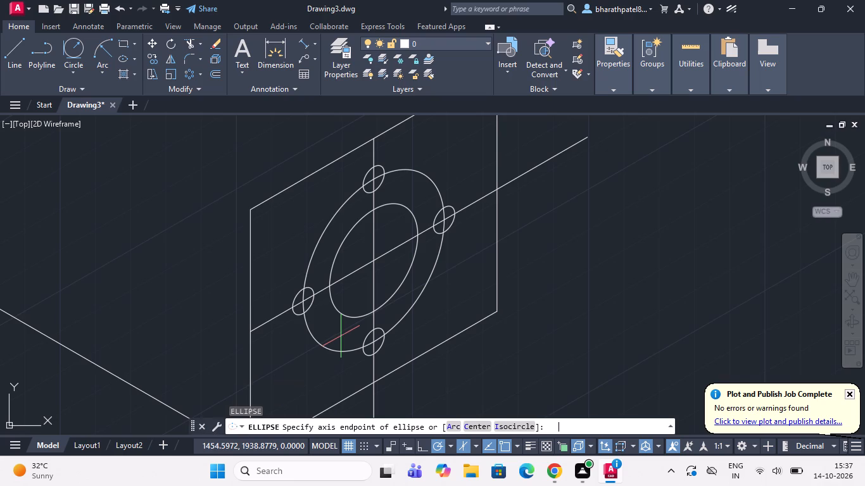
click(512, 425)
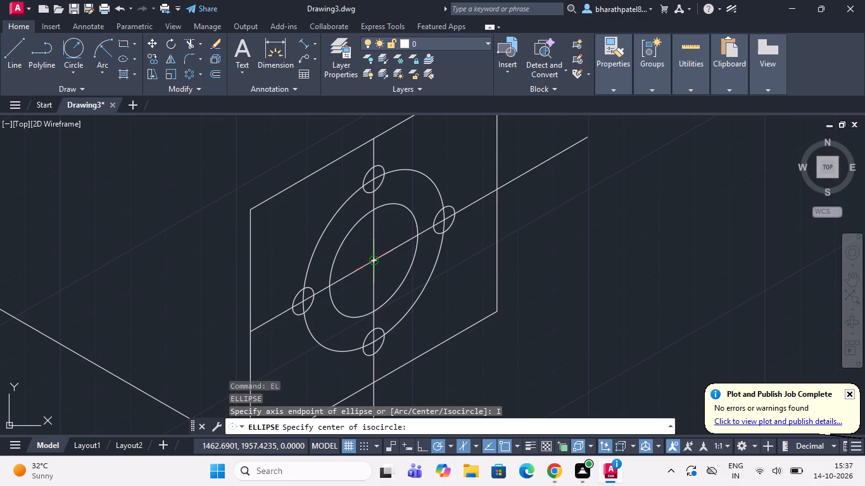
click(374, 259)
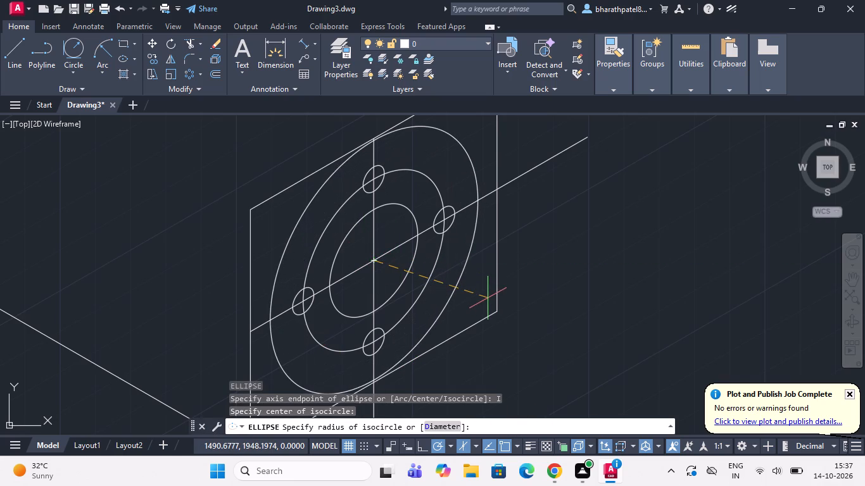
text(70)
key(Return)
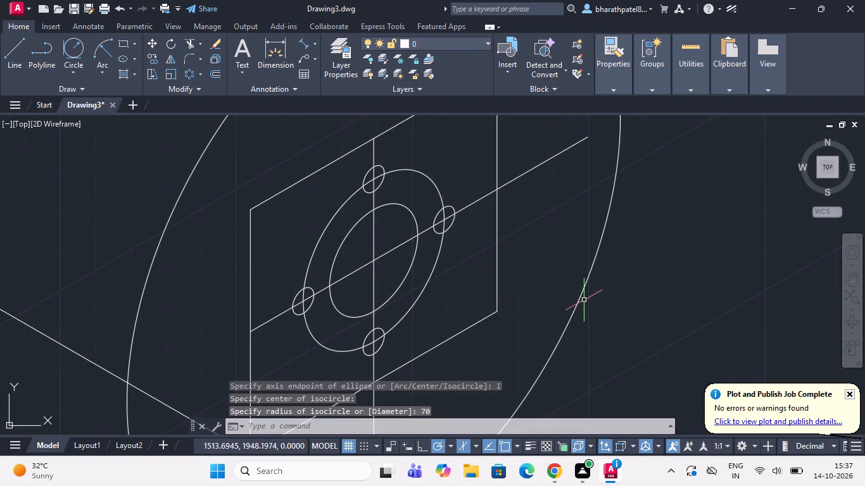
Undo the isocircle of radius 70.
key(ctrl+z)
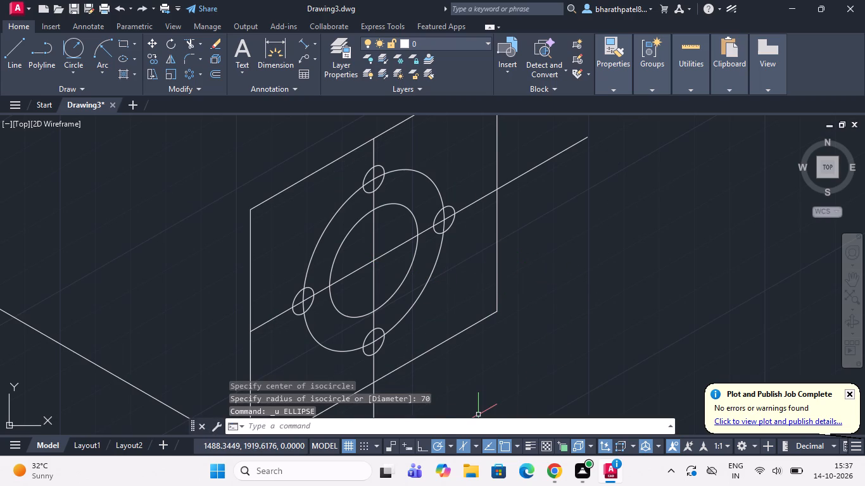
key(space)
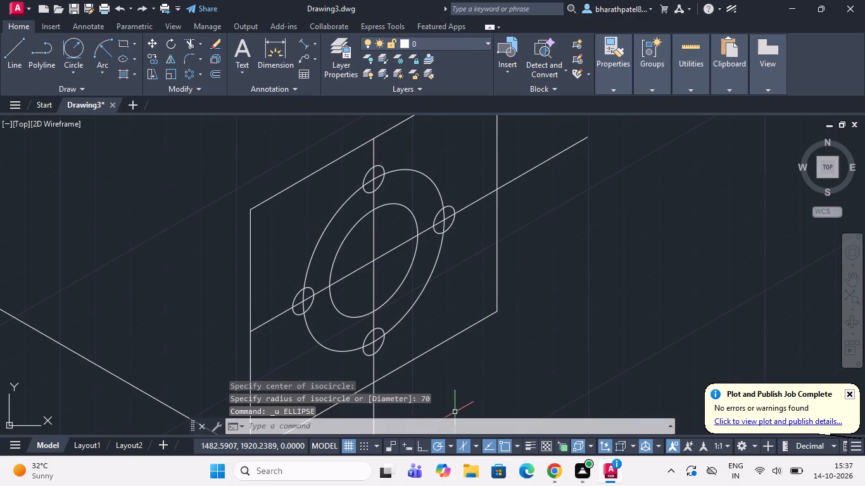
Draw an isocircle of diameter 70 centred on the intersection of the right face's centre lines.
key(e)
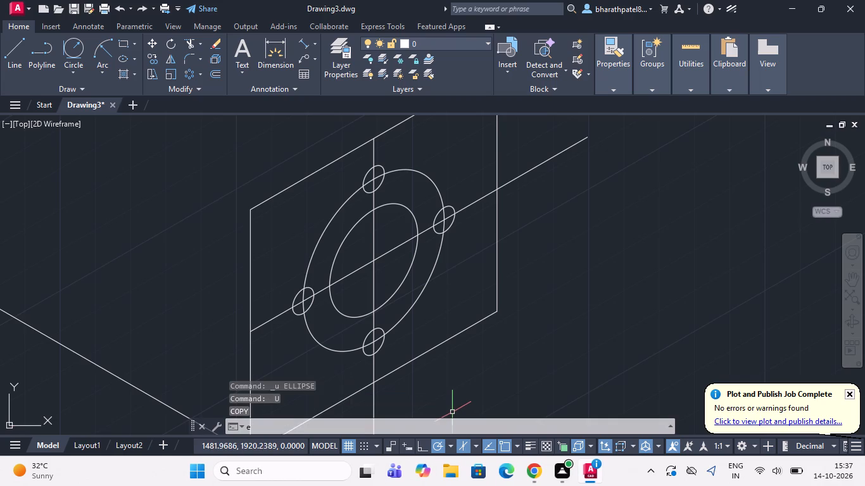
text(ll)
key(Return)
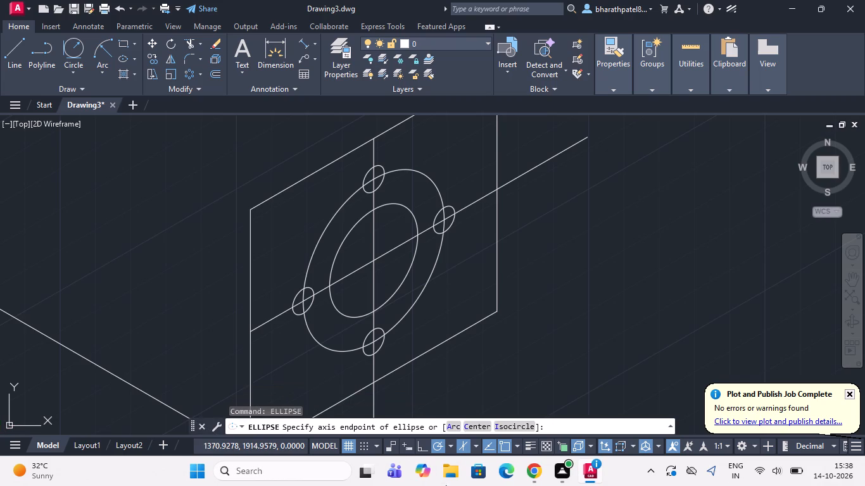
click(517, 423)
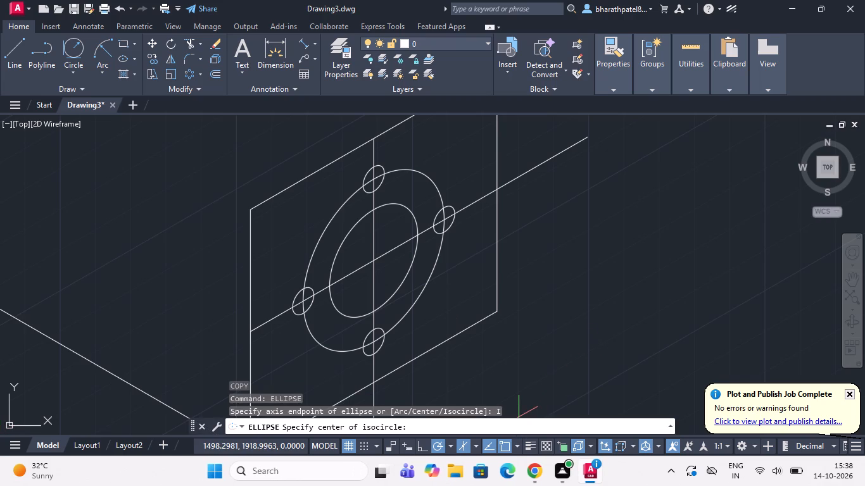
click(374, 261)
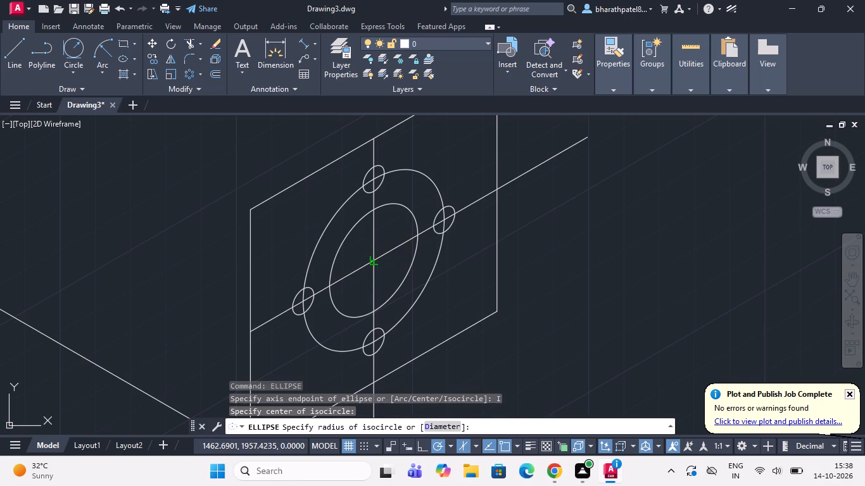
click(441, 427)
text(70)
key(Return)
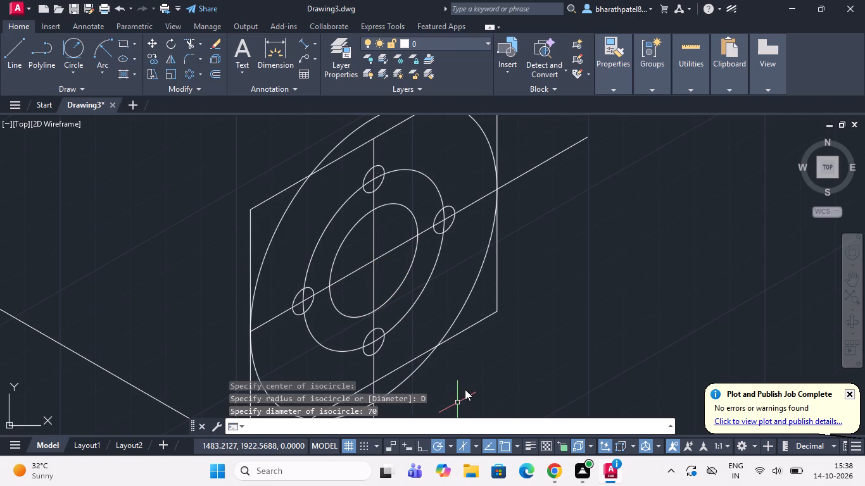
Trim away the lower half of the 70-unit isocircle, both outside and inside the right face's bottom edge.
scroll(465, 389, down, 1)
scroll(502, 260, down, 1)
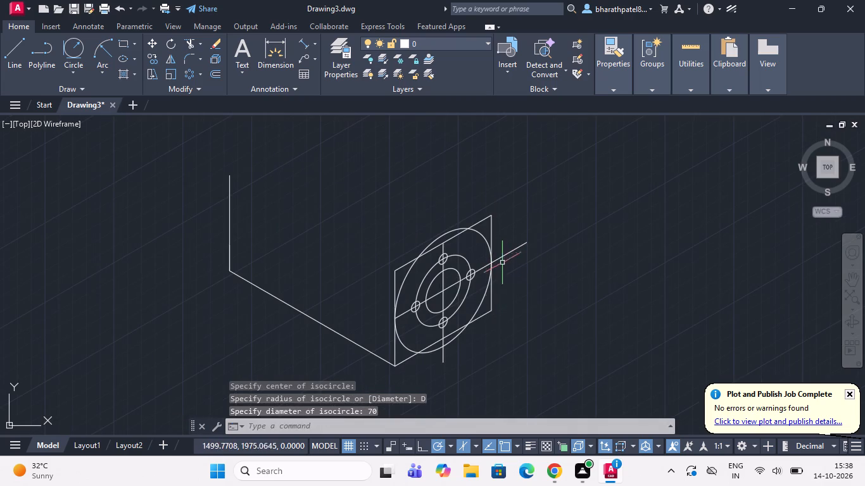
click(191, 45)
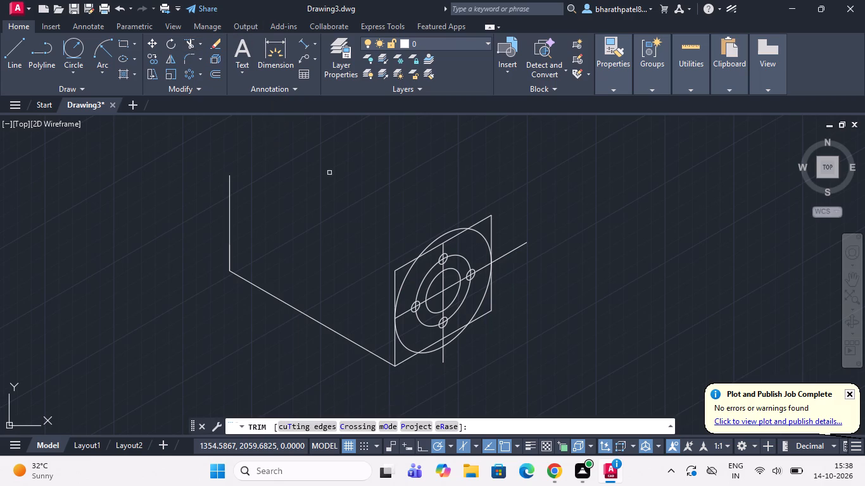
scroll(394, 346, up, 3)
drag(536, 364, 536, 380)
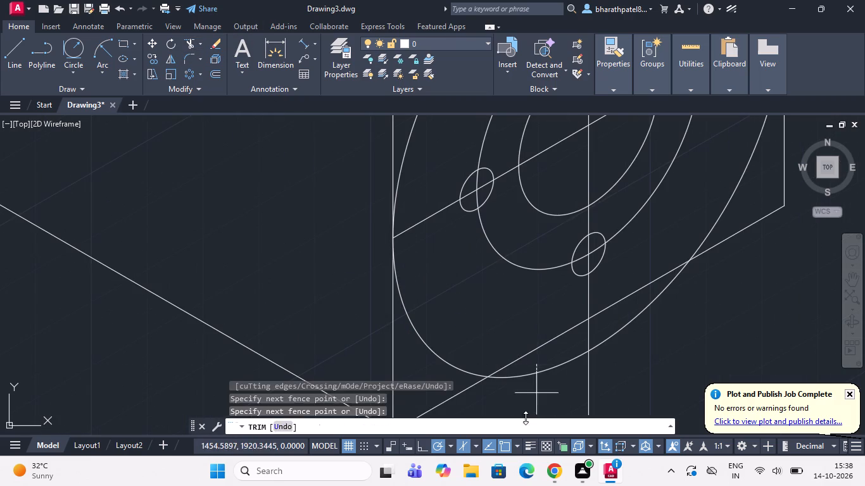
click(529, 405)
click(619, 325)
click(640, 342)
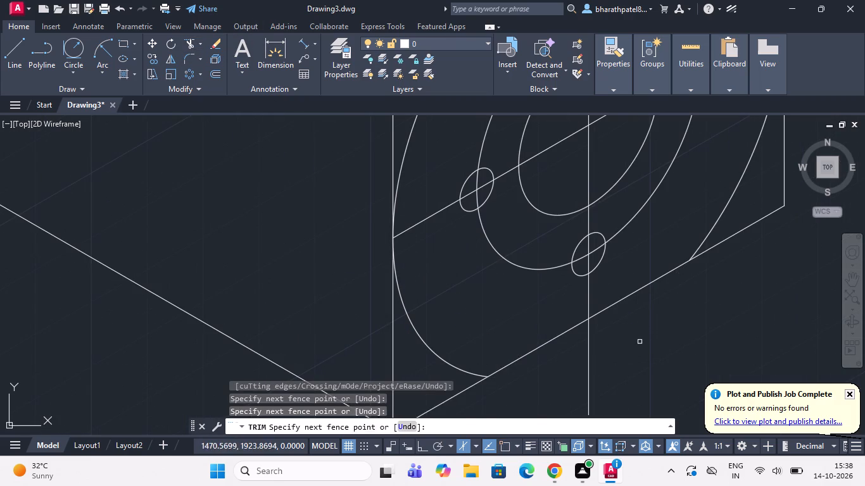
drag(435, 318, 437, 327)
click(426, 353)
scroll(426, 353, down, 3)
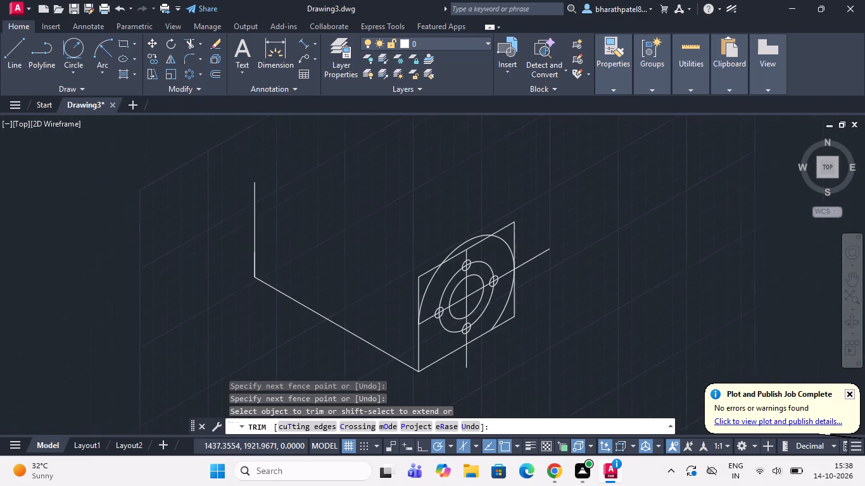
scroll(521, 330, up, 2)
click(465, 273)
click(493, 289)
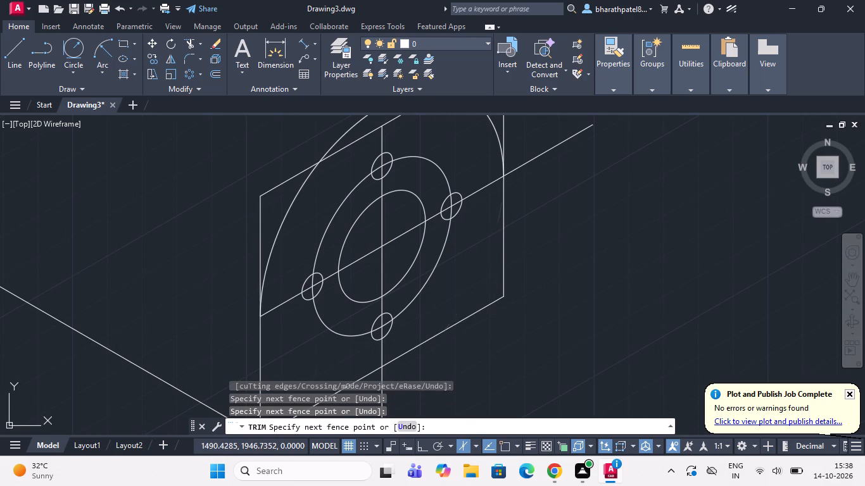
Trim off the right face's two upper corners and its sloping top edge so the 70-unit arc forms the rounded top.
scroll(493, 290, down, 2)
scroll(489, 190, up, 3)
drag(472, 214, 488, 228)
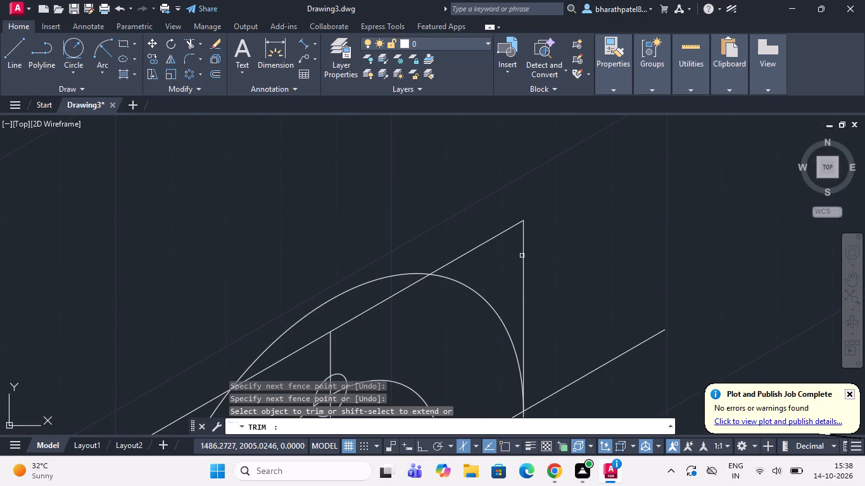
click(475, 242)
click(546, 270)
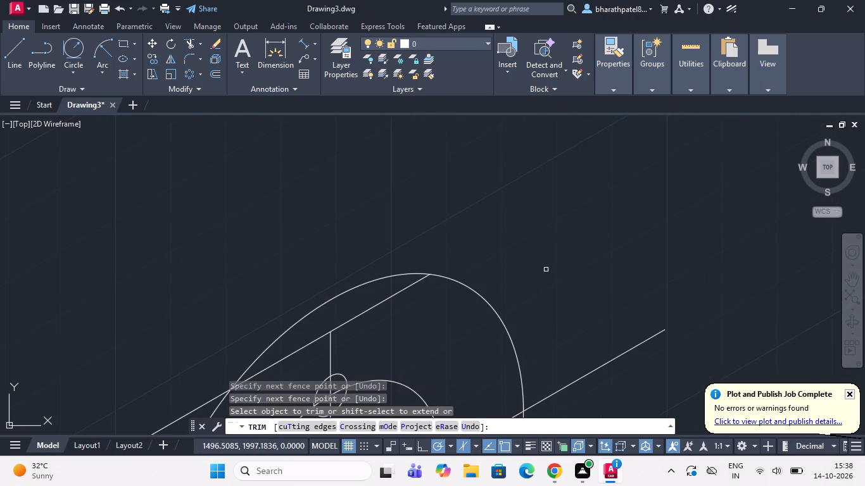
scroll(543, 263, down, 4)
scroll(485, 309, up, 4)
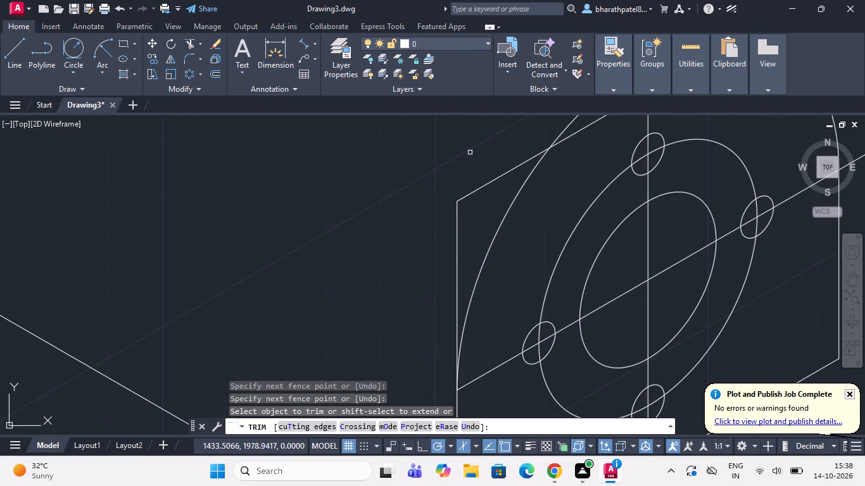
click(470, 156)
click(451, 244)
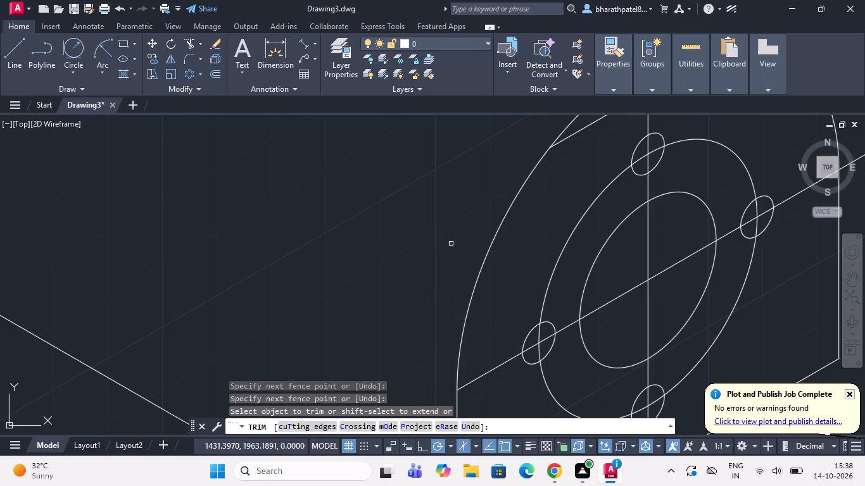
scroll(451, 244, down, 4)
scroll(492, 212, up, 4)
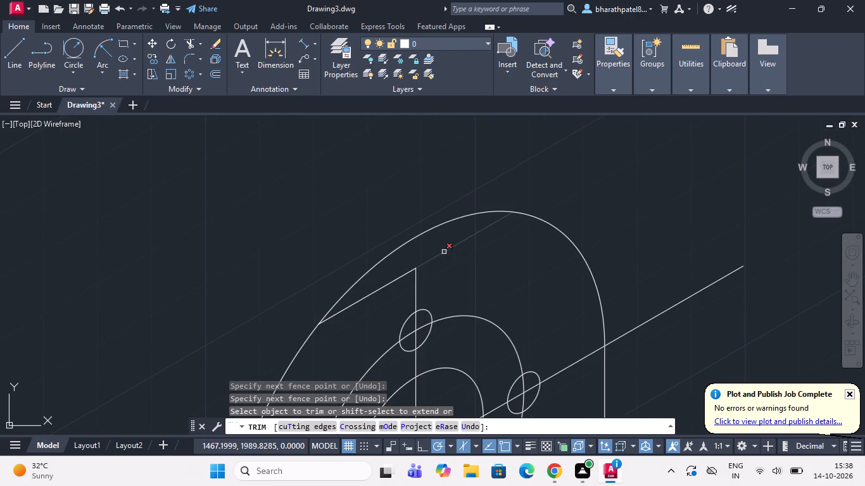
click(444, 251)
click(375, 290)
scroll(410, 277, down, 3)
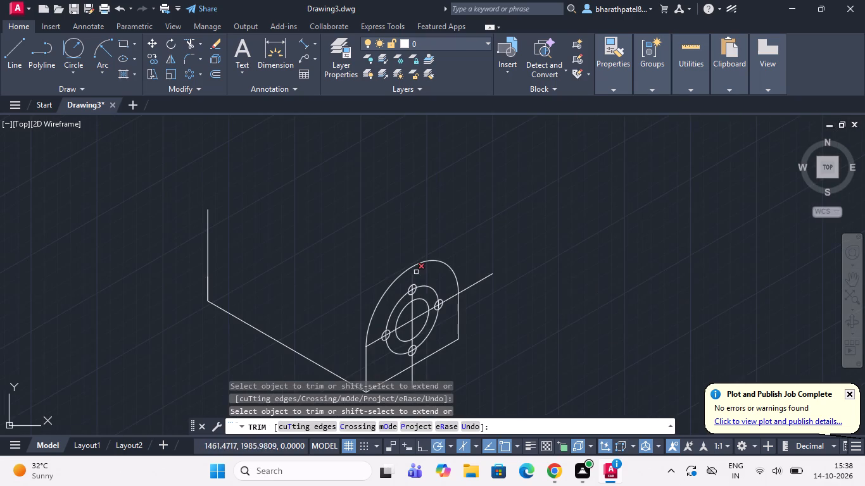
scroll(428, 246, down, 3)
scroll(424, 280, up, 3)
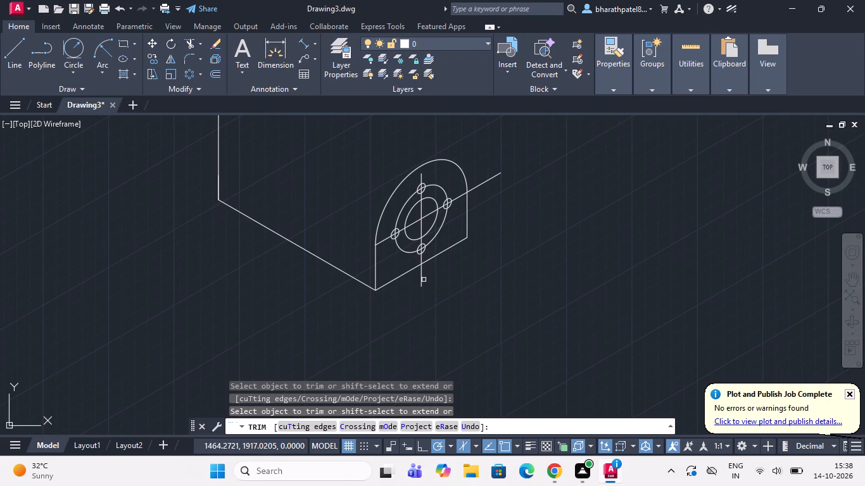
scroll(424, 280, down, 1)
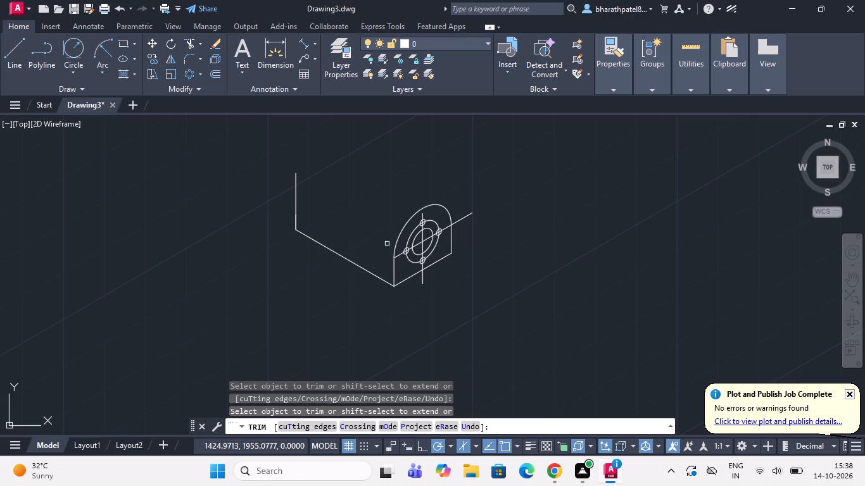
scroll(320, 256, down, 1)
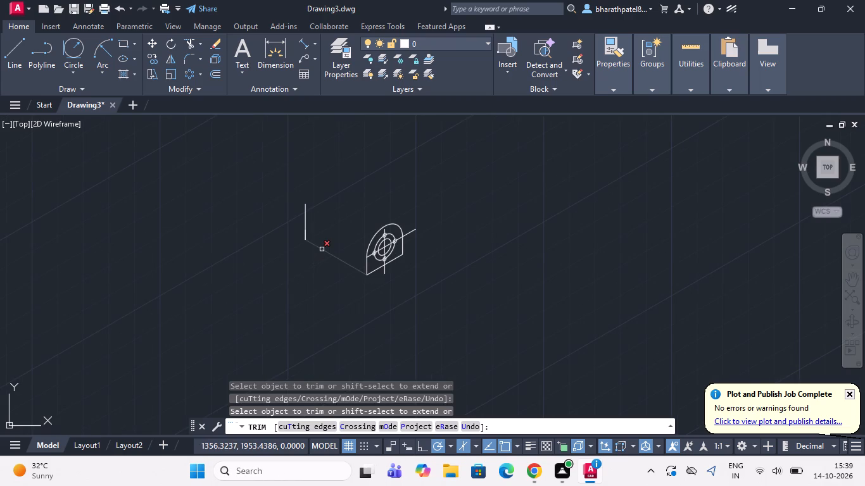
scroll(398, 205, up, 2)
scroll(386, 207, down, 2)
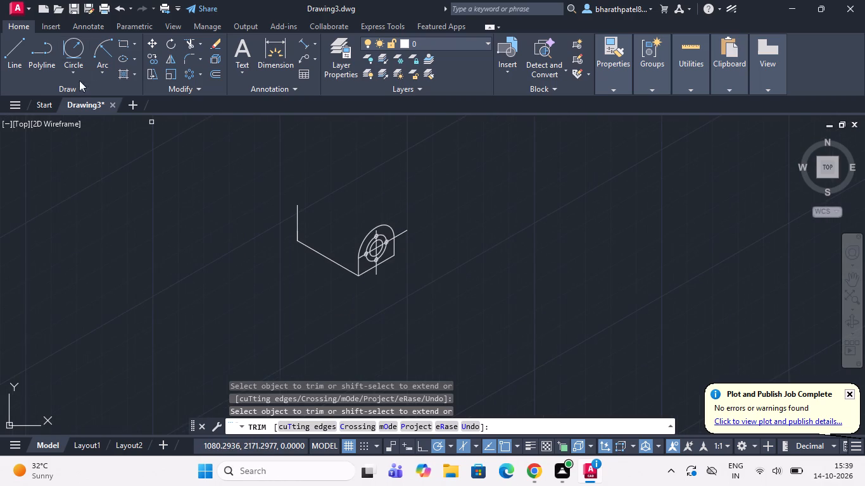
Draw a 27.5-unit line at 30° from the top end of the left face's vertical edge.
click(9, 49)
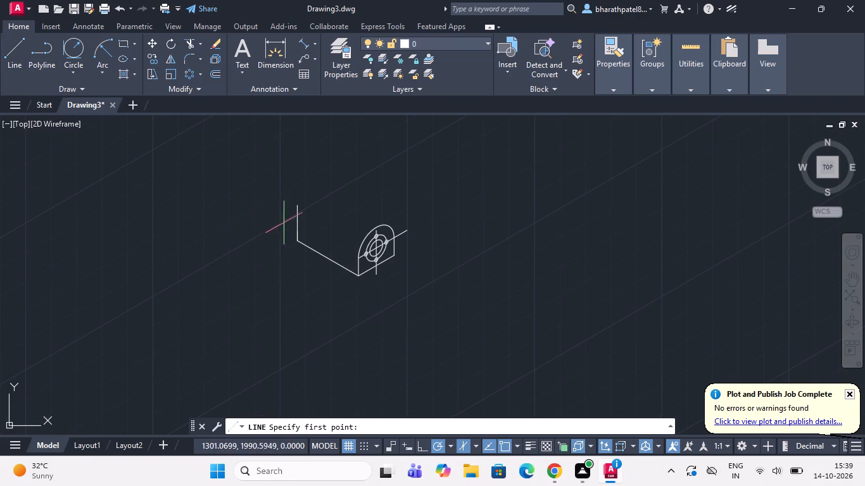
scroll(293, 205, up, 3)
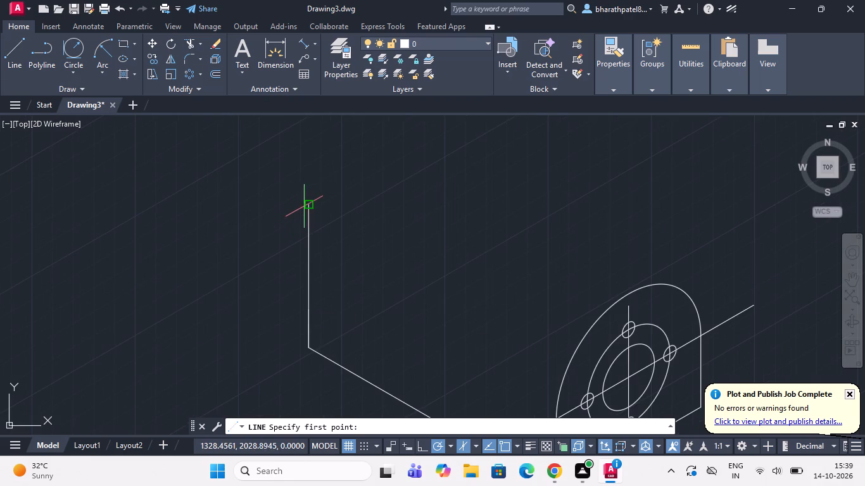
click(308, 204)
scroll(308, 204, down, 3)
scroll(358, 211, down, 3)
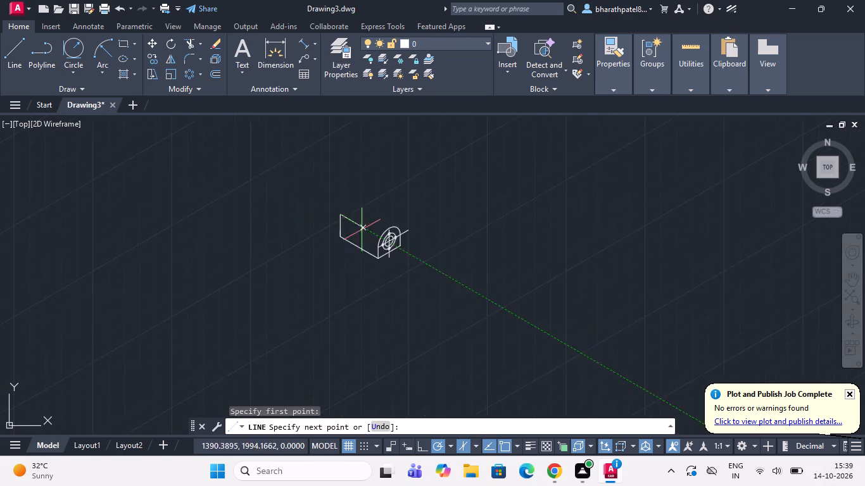
scroll(362, 231, down, 1)
scroll(381, 192, up, 4)
scroll(304, 297, down, 2)
scroll(284, 373, up, 1)
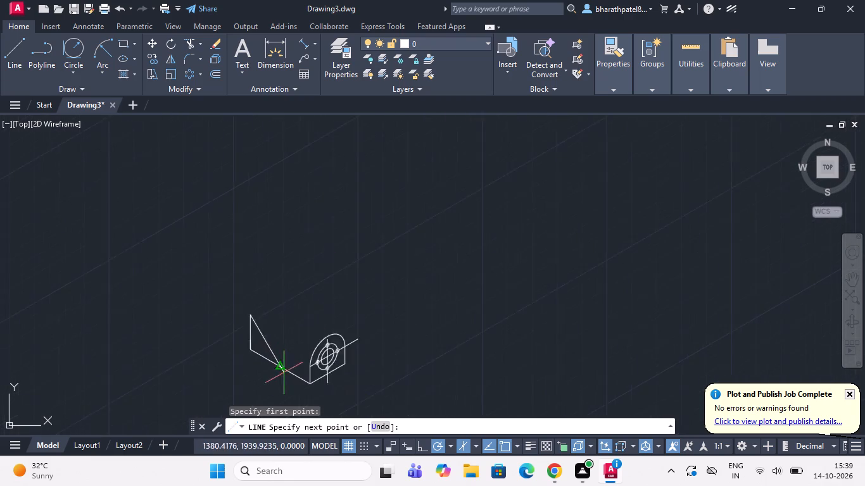
scroll(284, 373, up, 1)
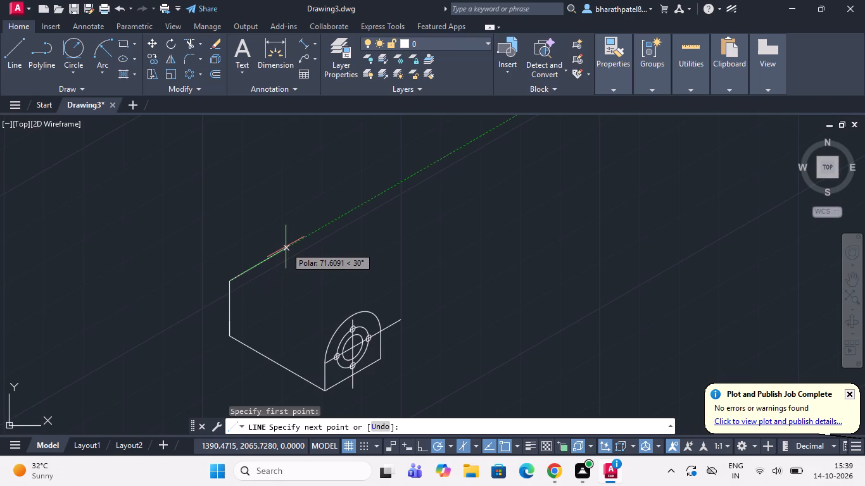
text(27)
key(period)
key(5)
key(Return)
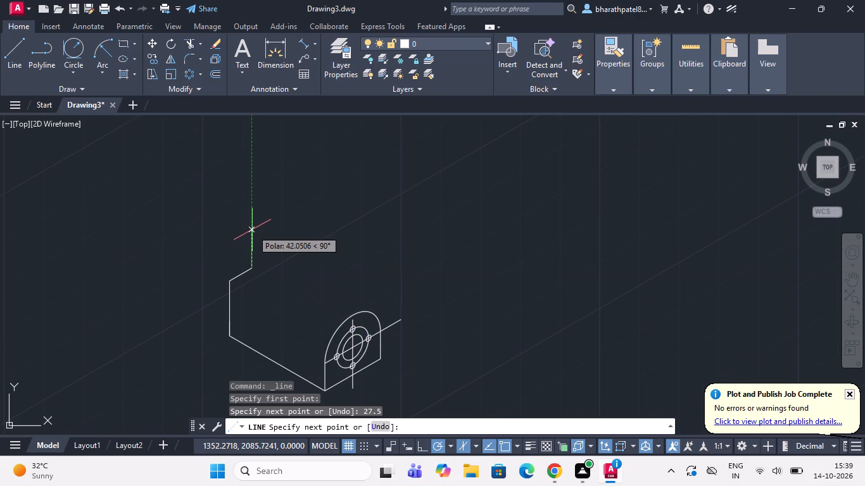
key(Escape)
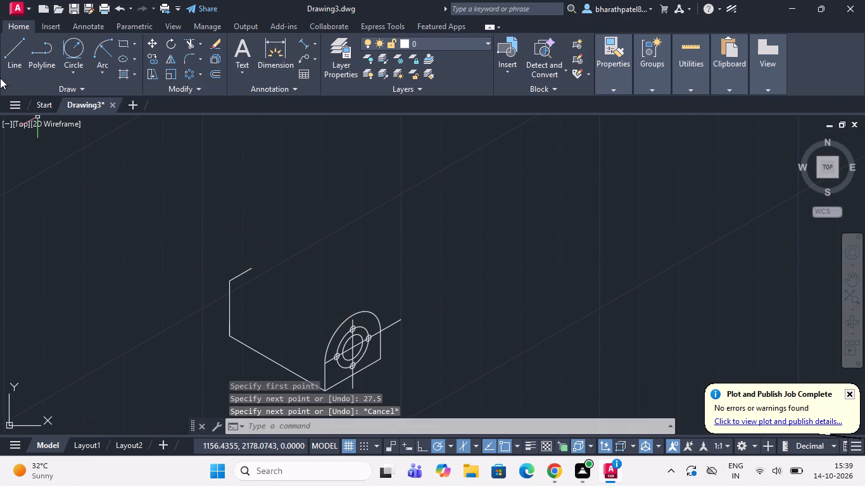
Draw the left face's 70-unit top edge at 30° from the upper front corner, followed by its 60-unit vertical edge downward.
click(6, 56)
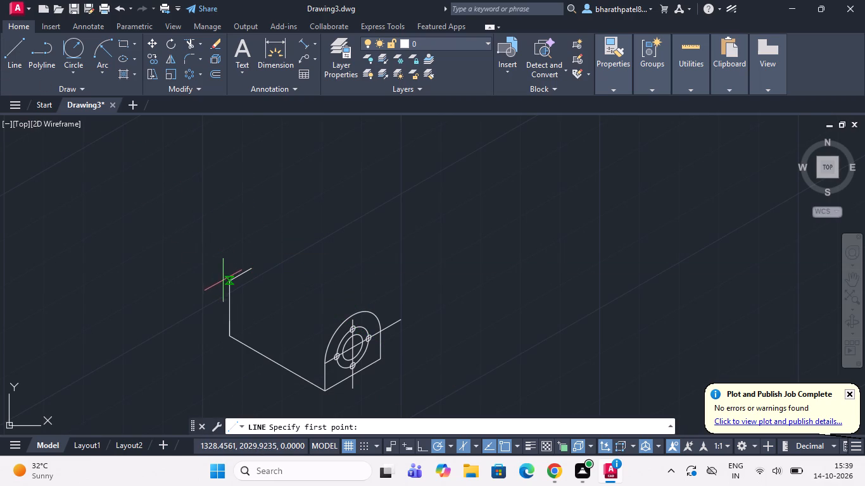
click(226, 282)
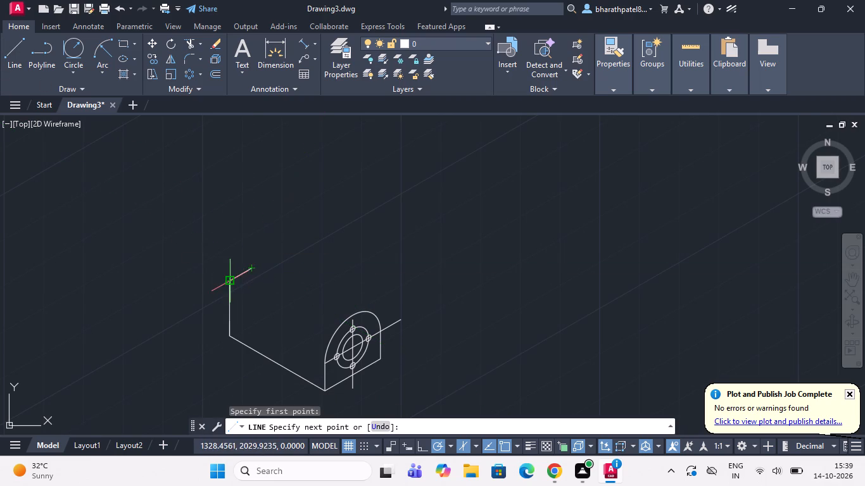
scroll(229, 282, up, 3)
scroll(239, 254, down, 4)
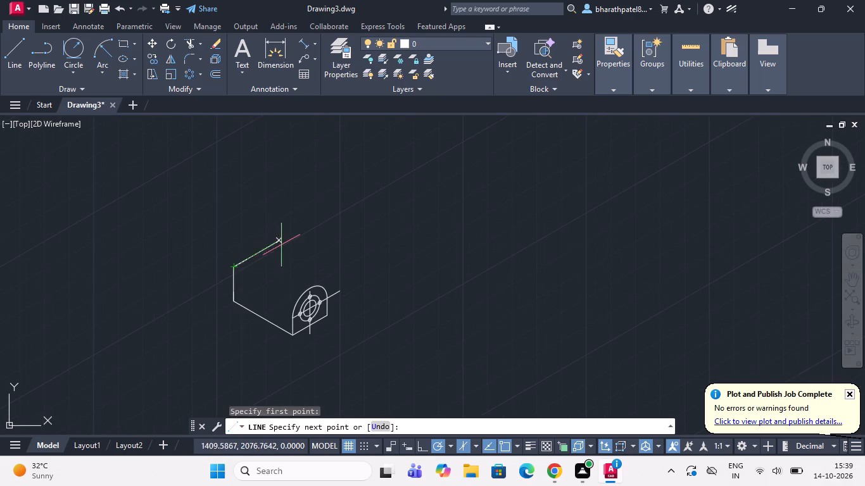
scroll(284, 250, up, 2)
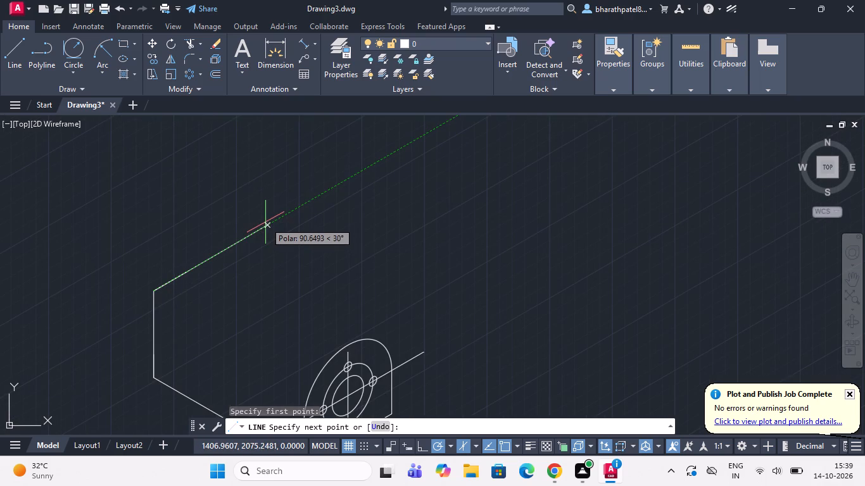
text(70)
key(Return)
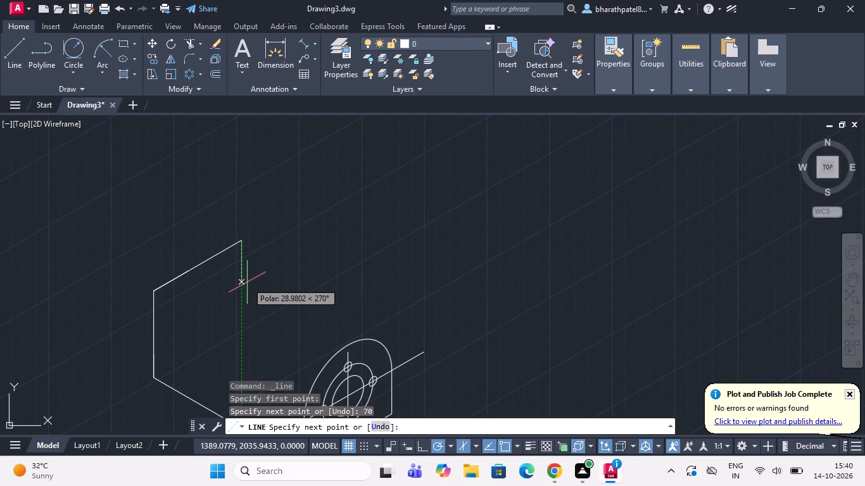
text(60)
key(Return)
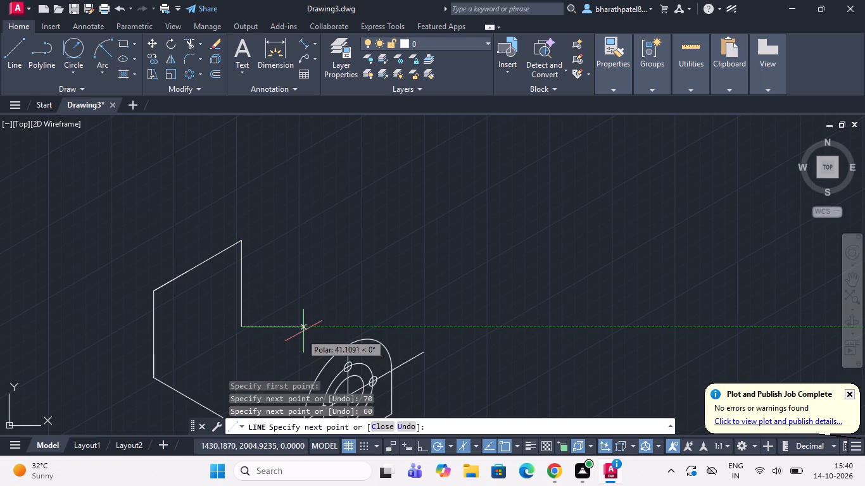
Draw the rear base edge at 330° from the 60-unit edge's lower end into the rounded face, trimming the part inside the arc.
scroll(303, 351, up, 1)
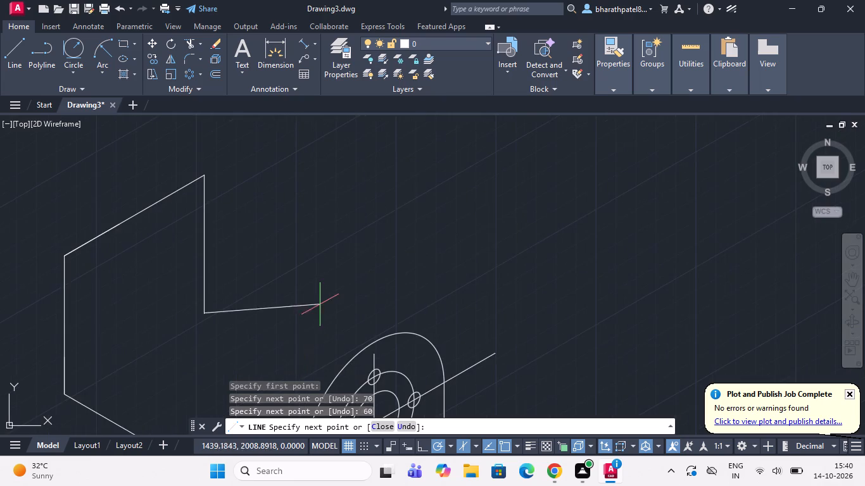
scroll(322, 298, down, 2)
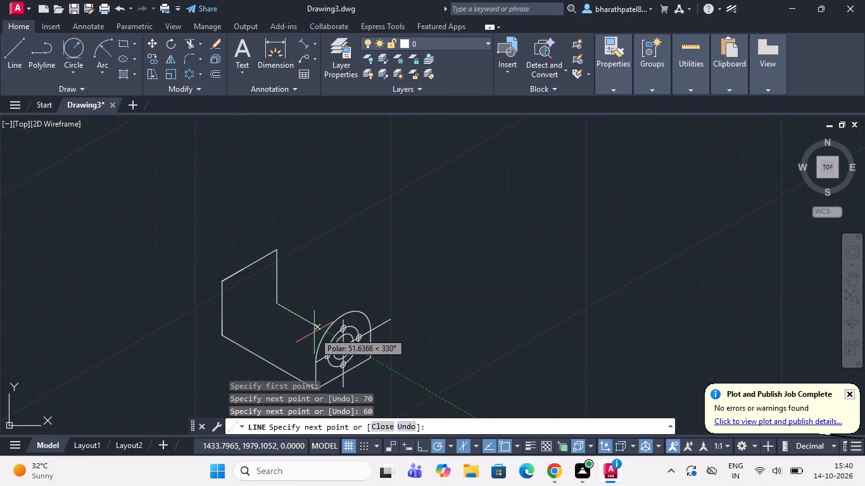
scroll(330, 336, up, 2)
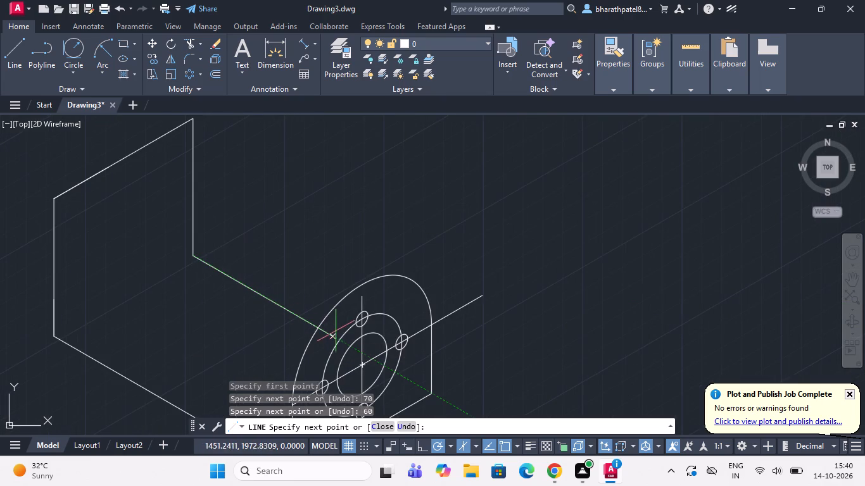
click(328, 332)
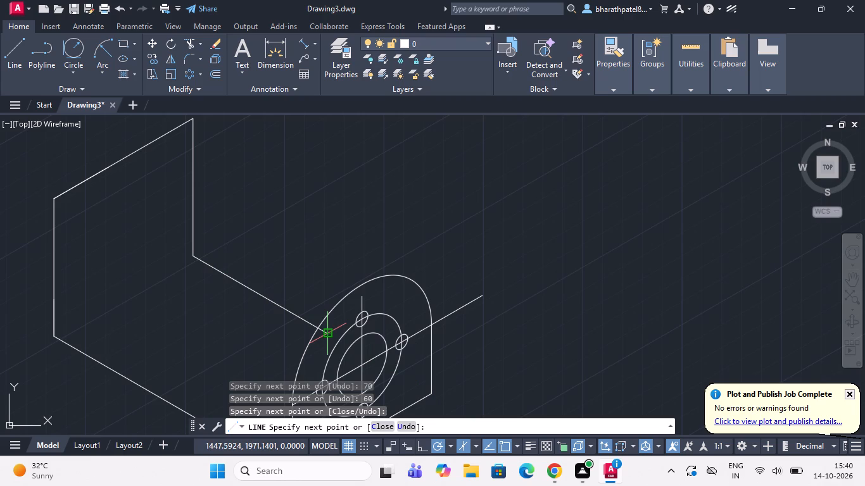
key(Escape)
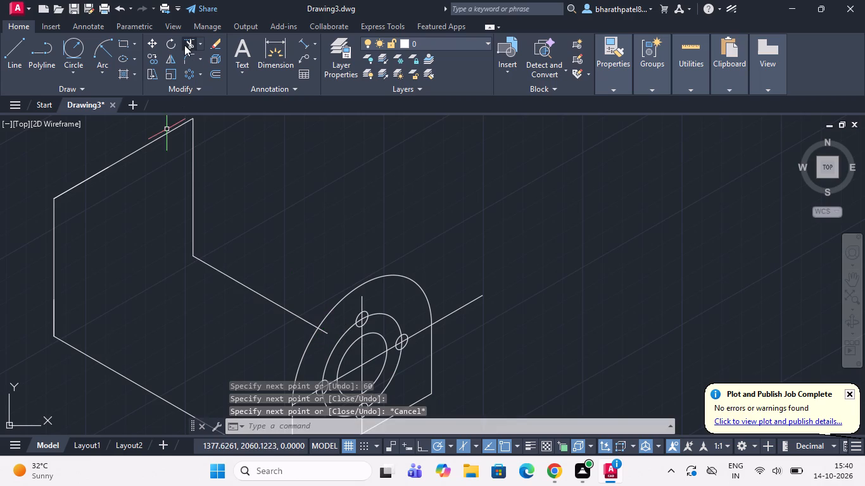
click(186, 45)
click(325, 331)
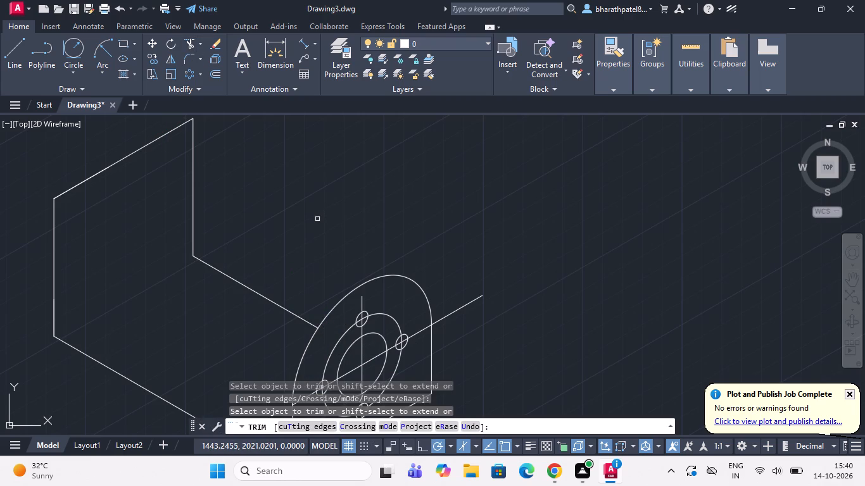
Mark 27.5 units along the left face's top edge from its front corner, with a short tick about 6 units long at 150°.
scroll(317, 219, down, 2)
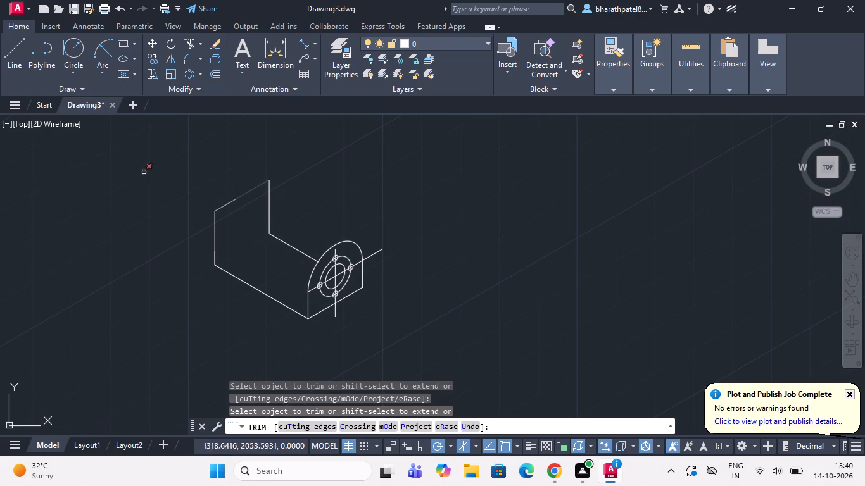
click(8, 56)
scroll(164, 292, down, 1)
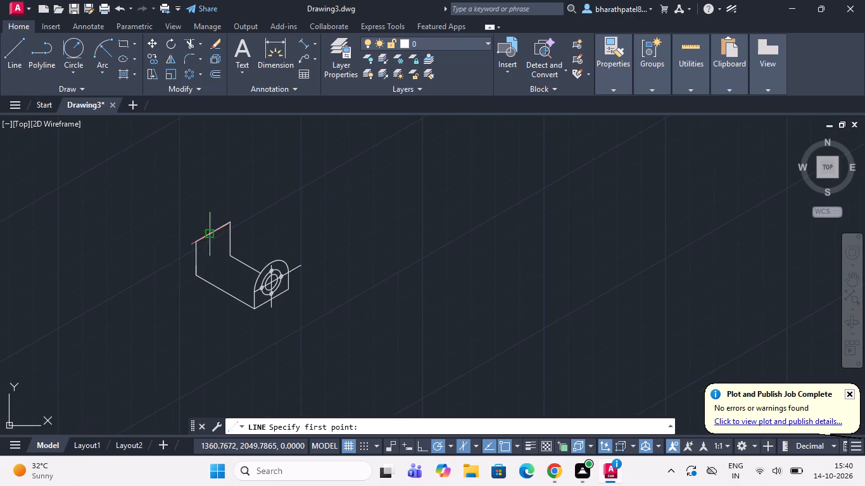
scroll(190, 242, up, 3)
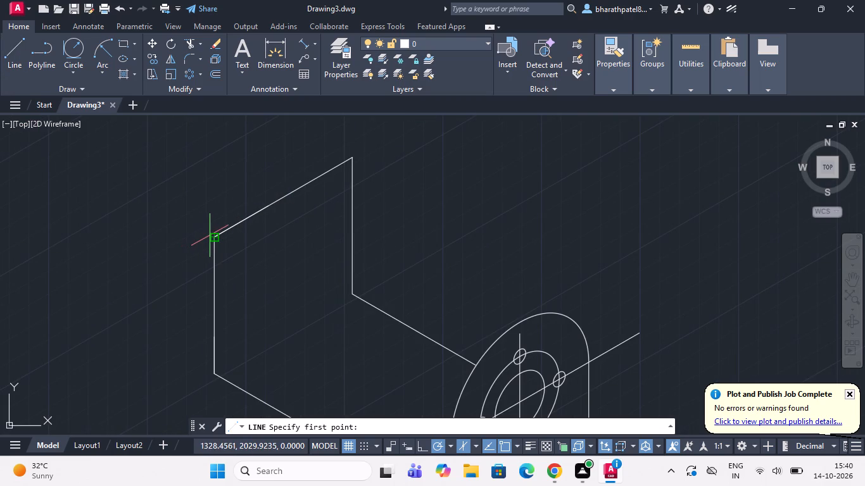
scroll(212, 237, up, 3)
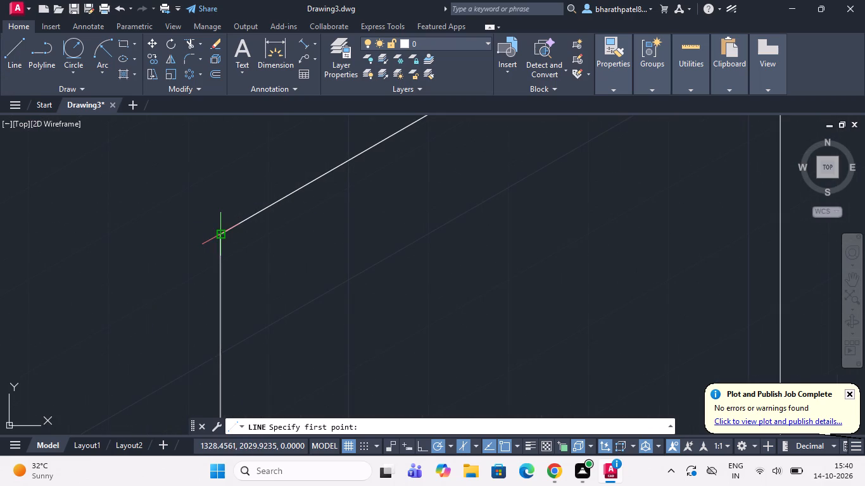
click(223, 235)
scroll(223, 235, down, 3)
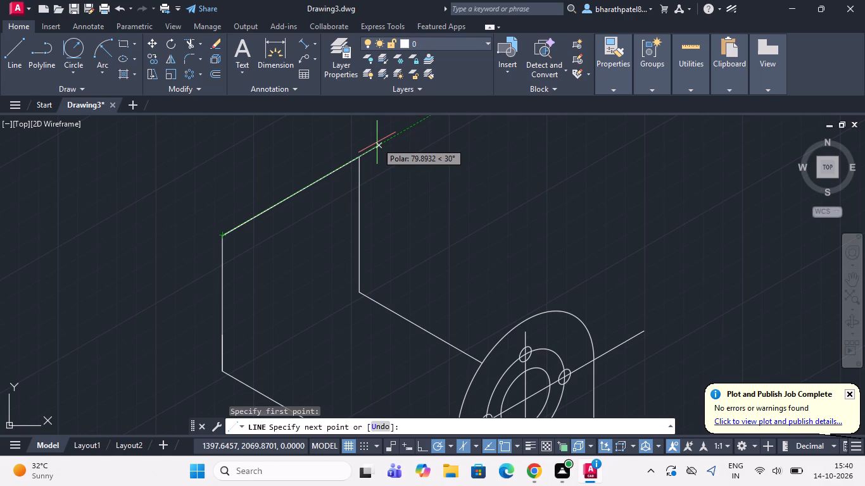
key(2)
key(7)
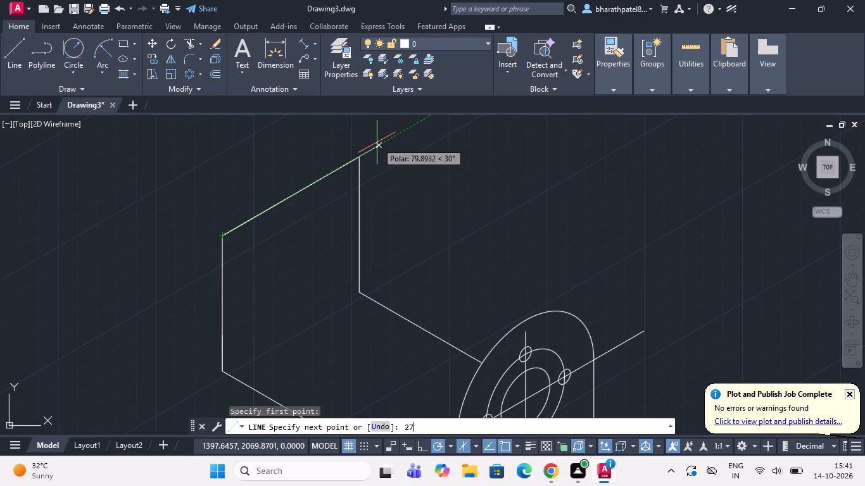
text(.5)
key(Return)
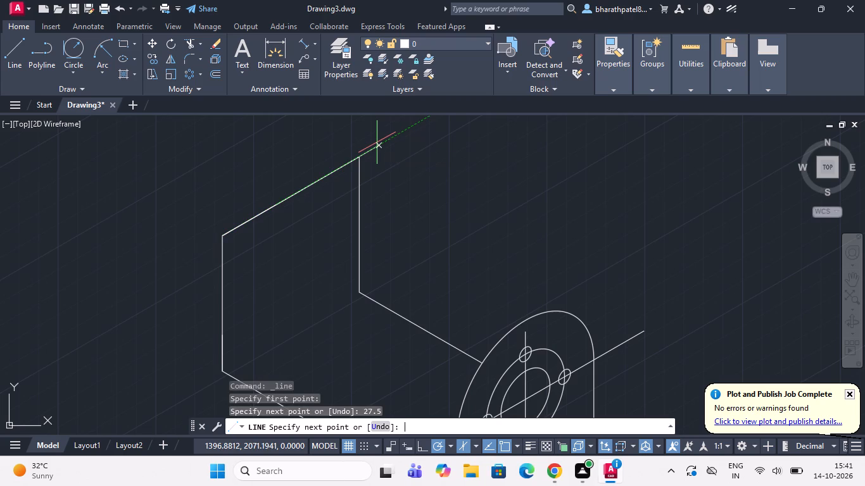
scroll(276, 180, up, 2)
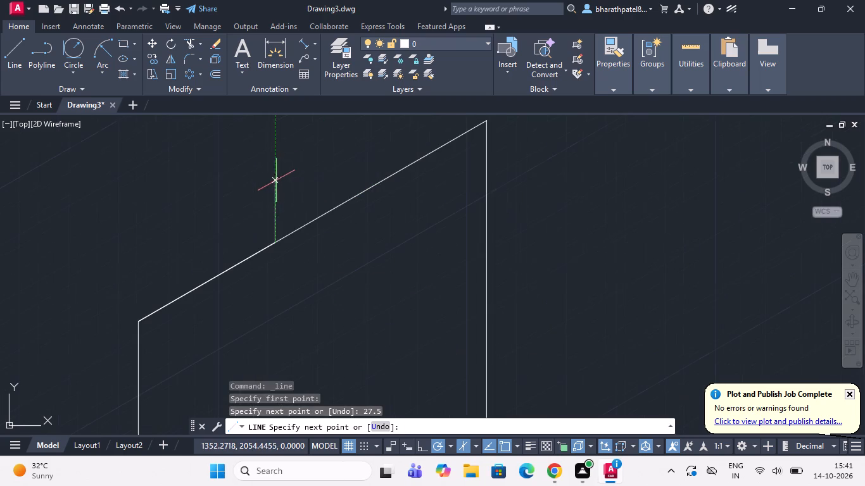
click(244, 225)
key(Escape)
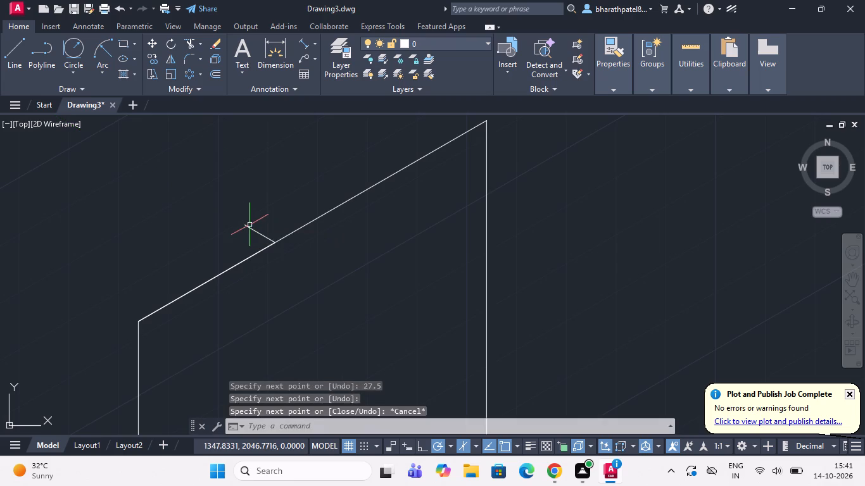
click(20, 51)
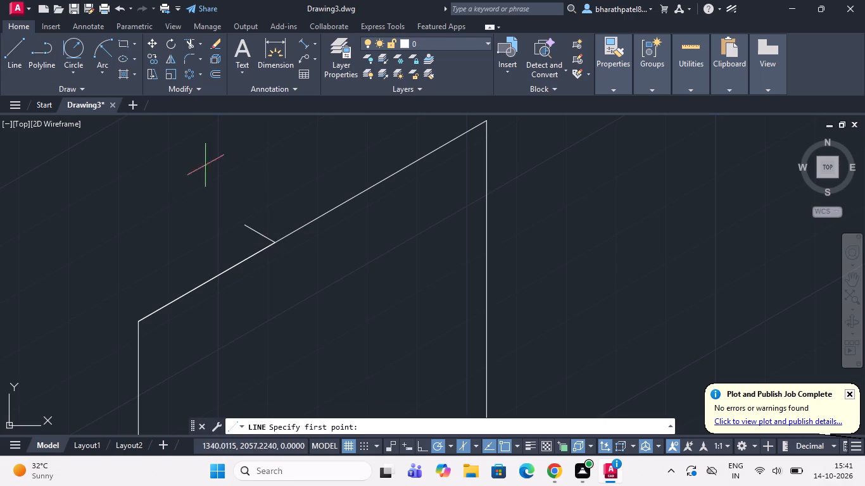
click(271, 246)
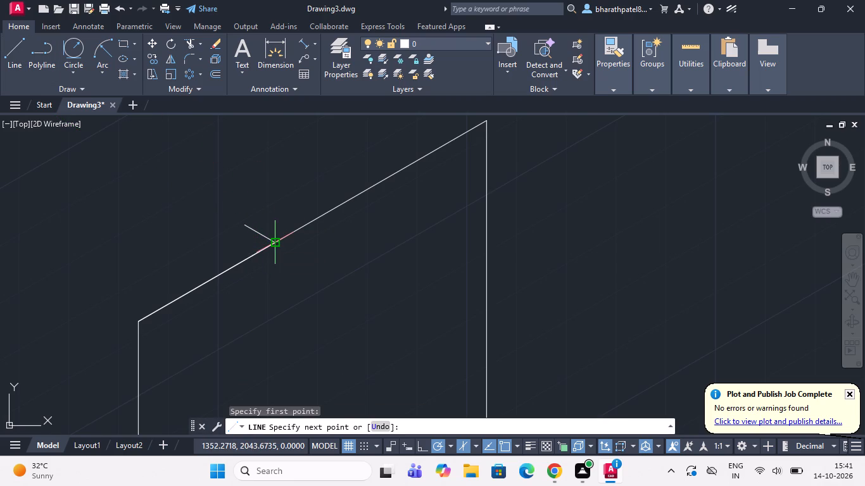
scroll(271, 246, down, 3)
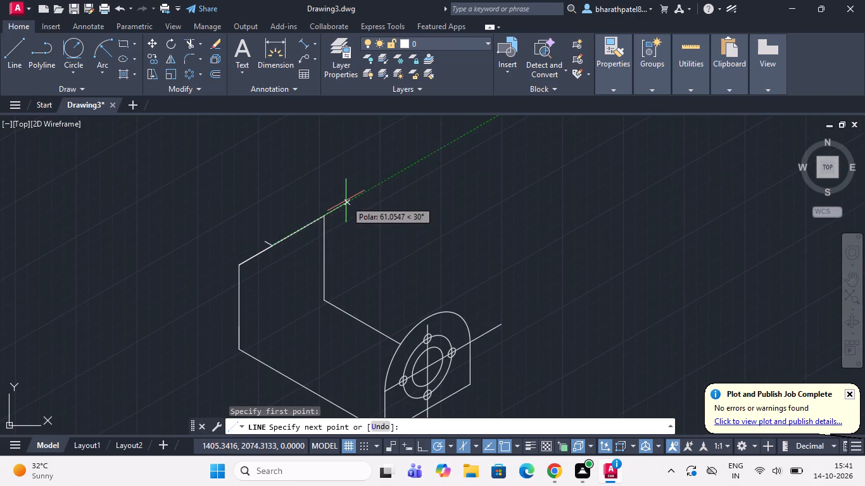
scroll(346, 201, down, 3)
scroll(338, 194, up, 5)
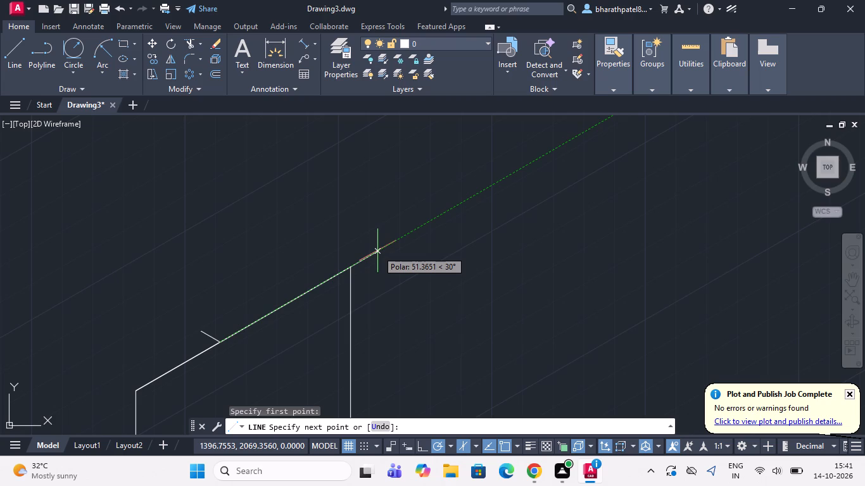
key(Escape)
Mark 27.5 units along the left face's top edge from its rear corner, with a short tick parallel to the first one.
click(4, 53)
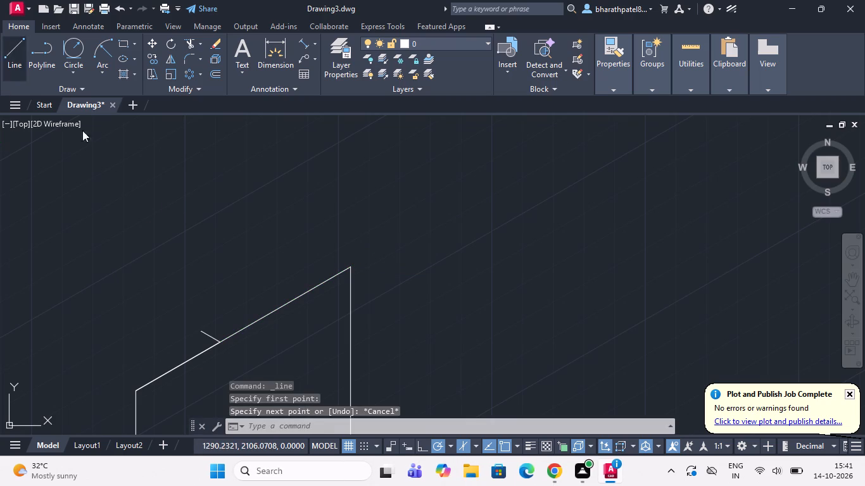
click(352, 266)
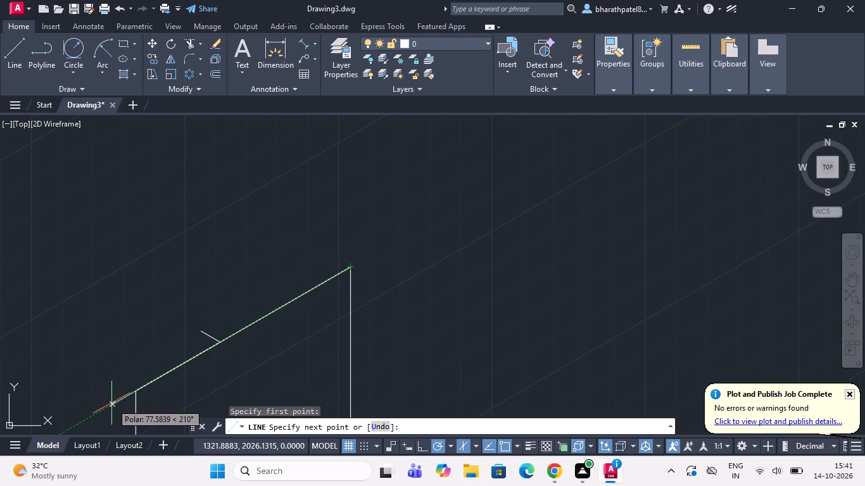
text(27)
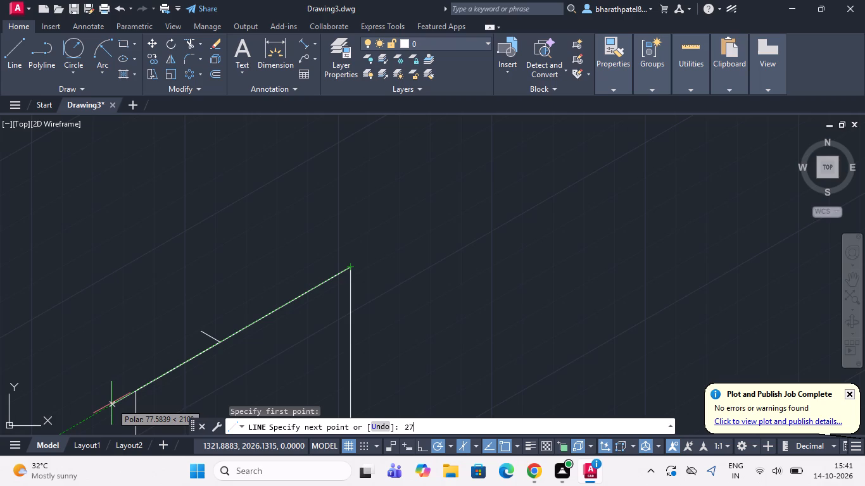
key(period)
key(5)
key(Return)
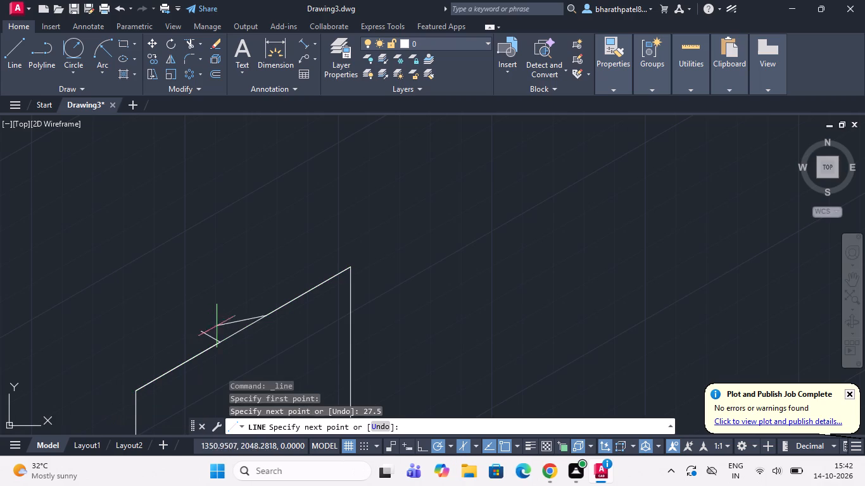
click(237, 304)
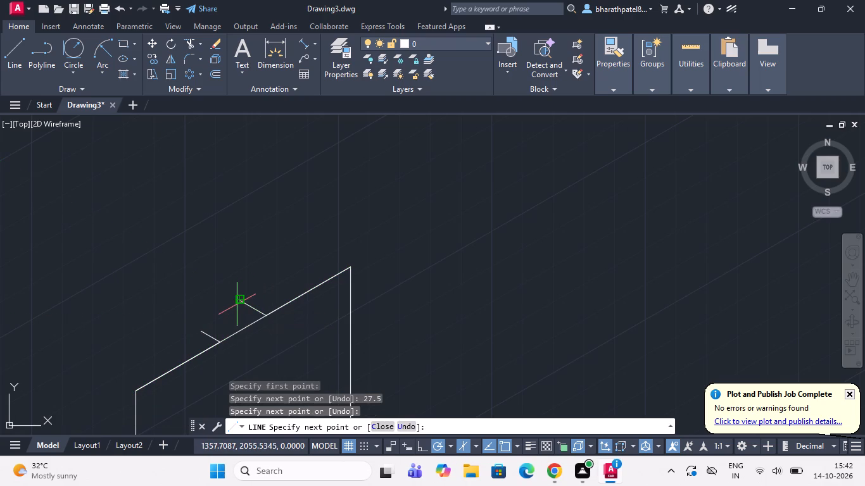
key(Escape)
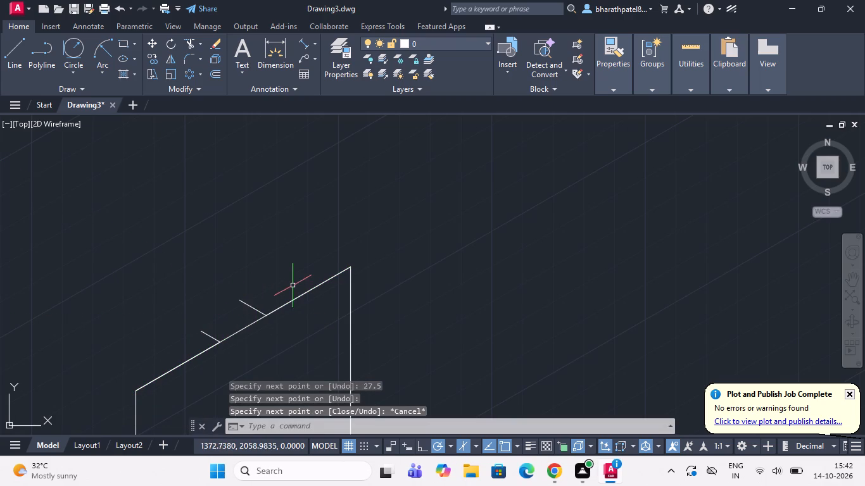
Trim the left face's top edge between the two 27.5-unit marks and remove both tick lines.
click(193, 44)
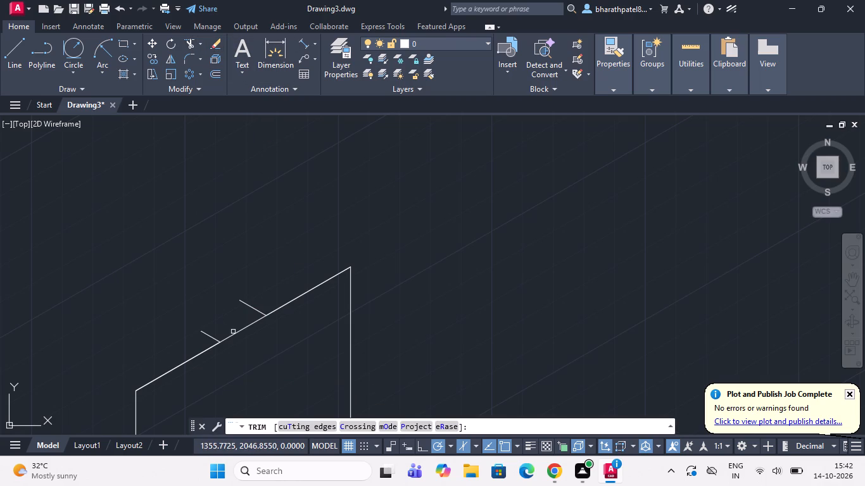
click(233, 333)
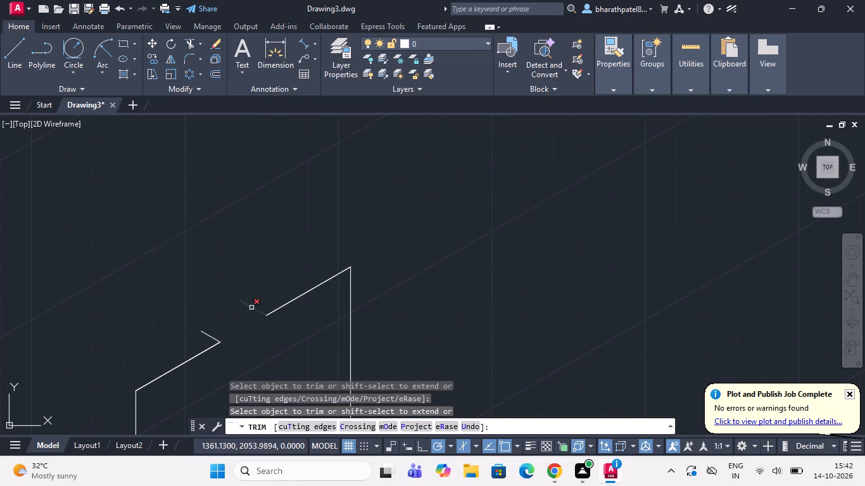
click(251, 308)
click(207, 333)
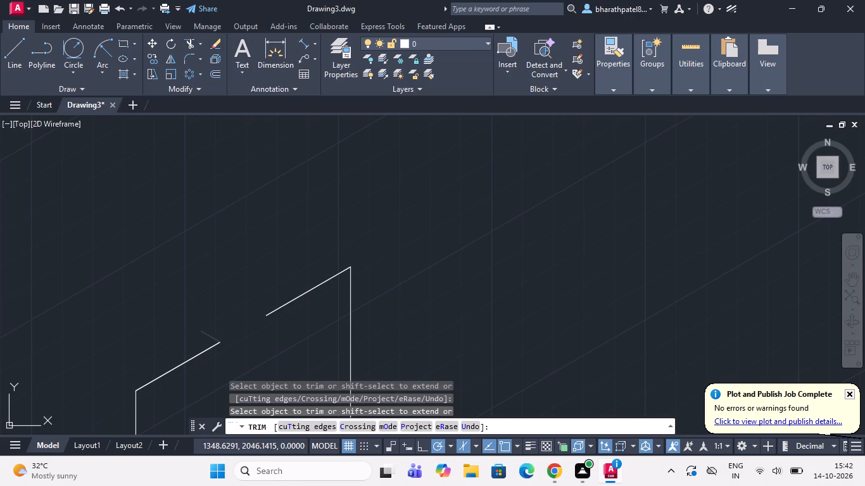
Trim the four overhanging ends of the rounded face's centre lines back to the outer edges of the small holes.
scroll(232, 264, down, 3)
scroll(285, 238, down, 2)
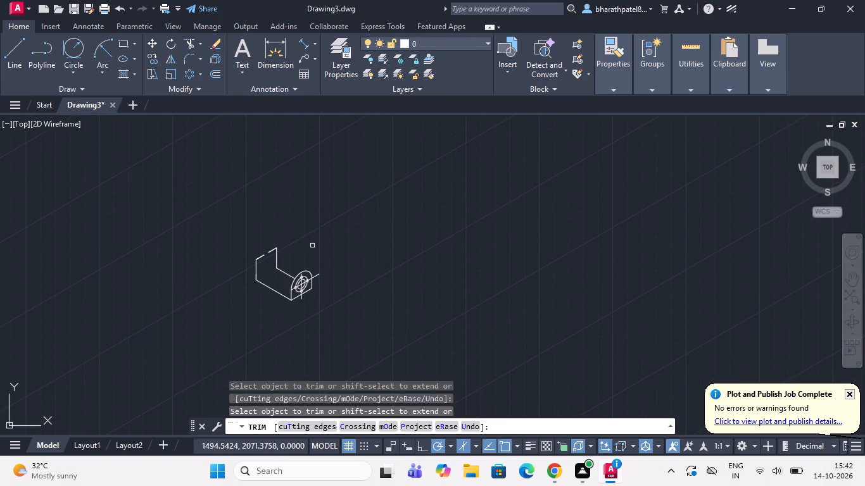
scroll(312, 246, down, 1)
scroll(278, 281, up, 2)
scroll(353, 245, up, 3)
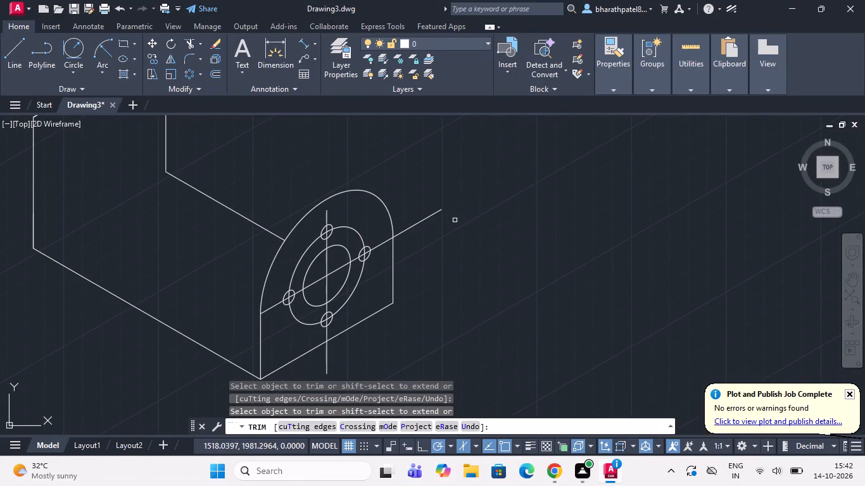
drag(406, 191, 421, 261)
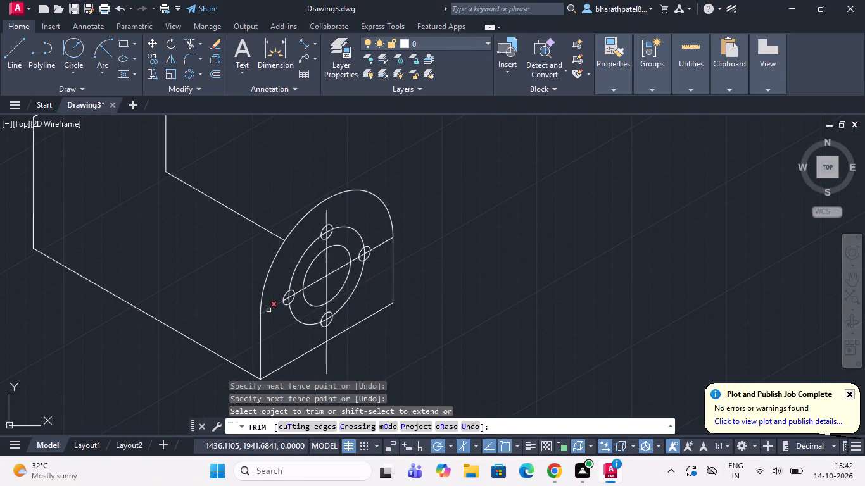
click(270, 310)
click(325, 355)
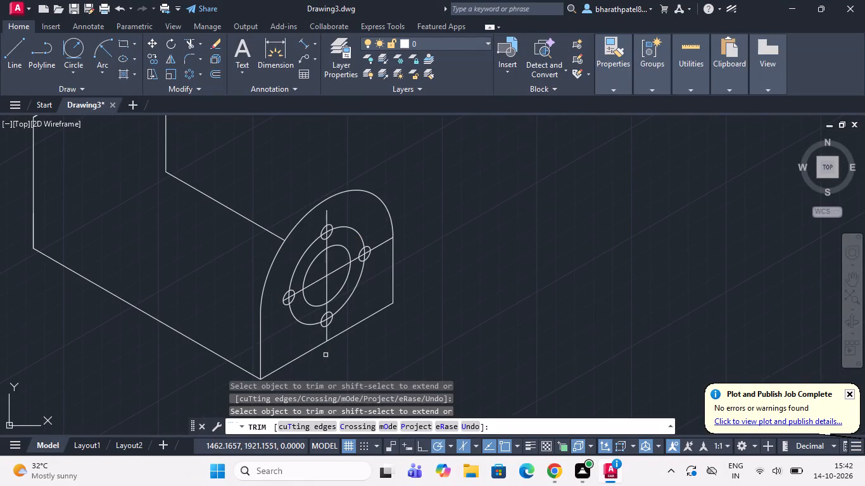
click(327, 334)
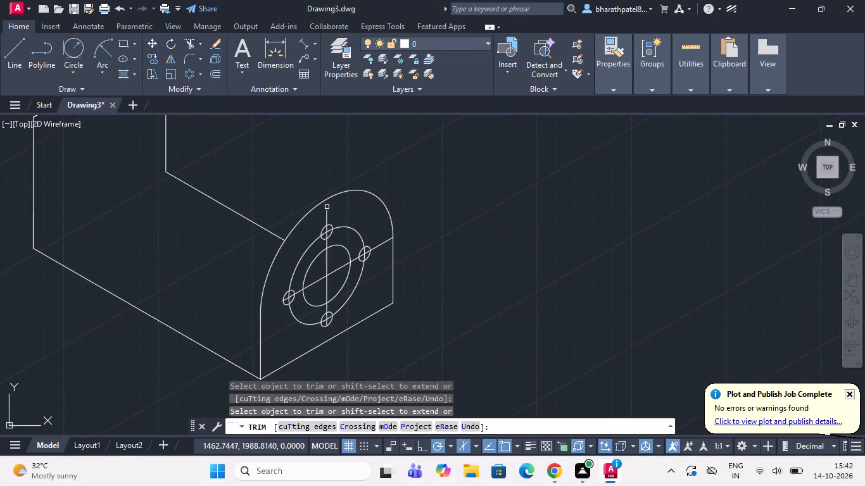
click(325, 217)
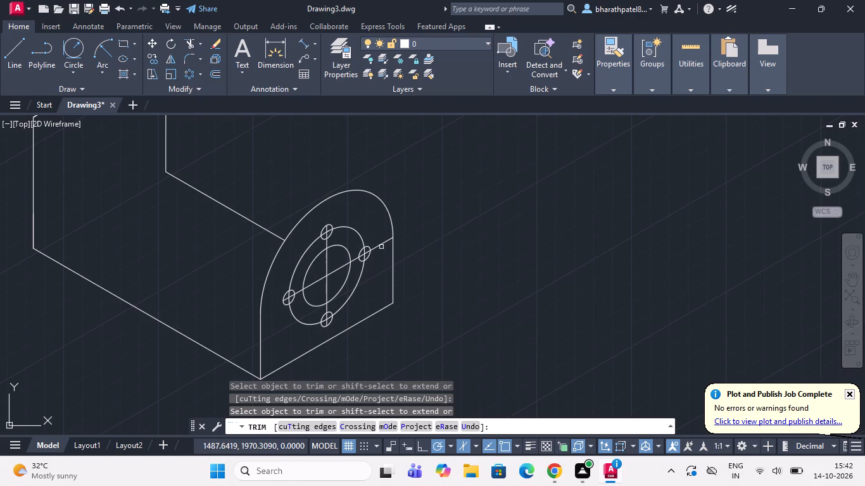
click(380, 245)
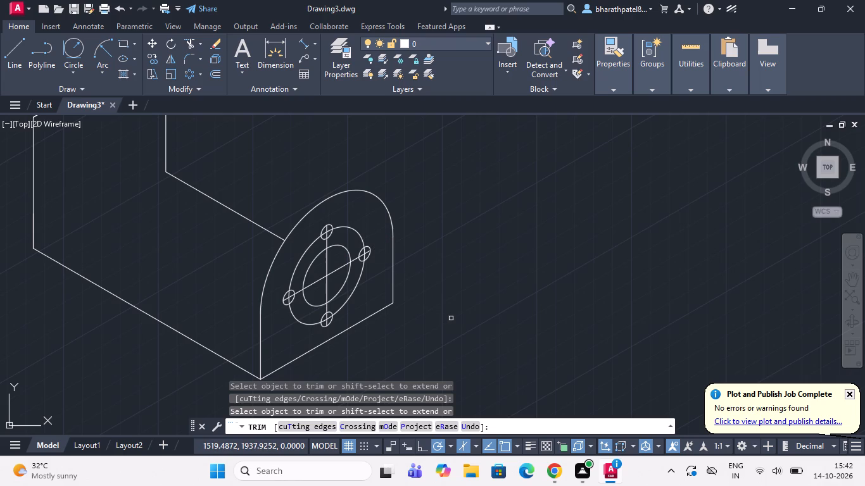
Draw a 6-unit thickness line at 330° from the left face's upper front corner, followed by a vertical line down past the base edge.
scroll(442, 316, down, 2)
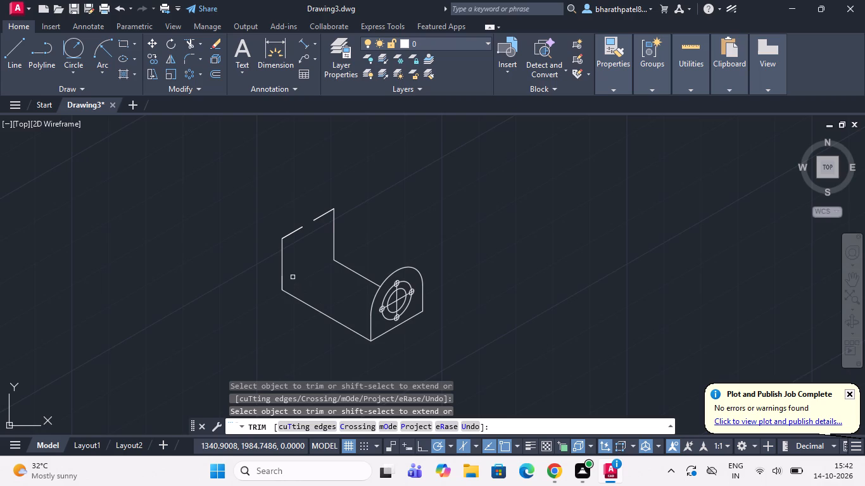
click(7, 55)
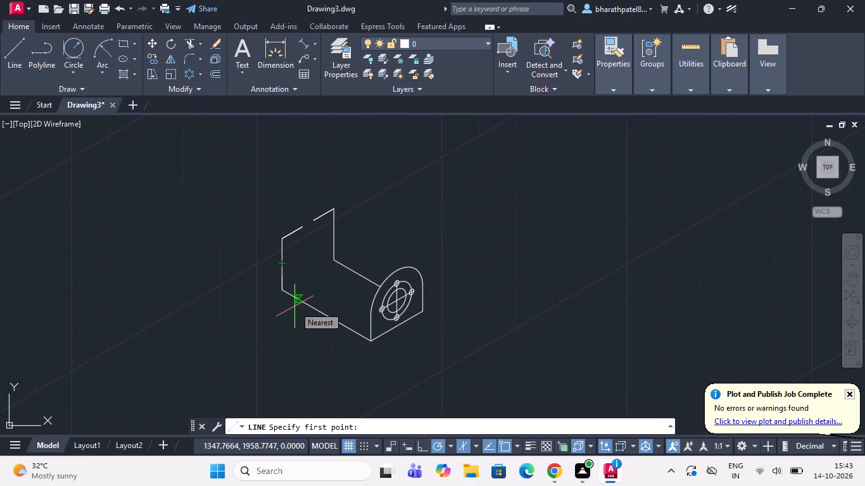
scroll(281, 239, up, 2)
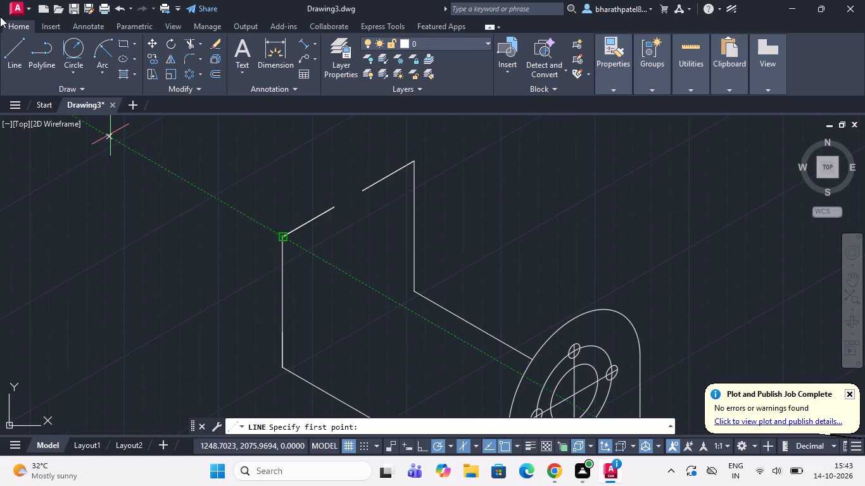
click(22, 47)
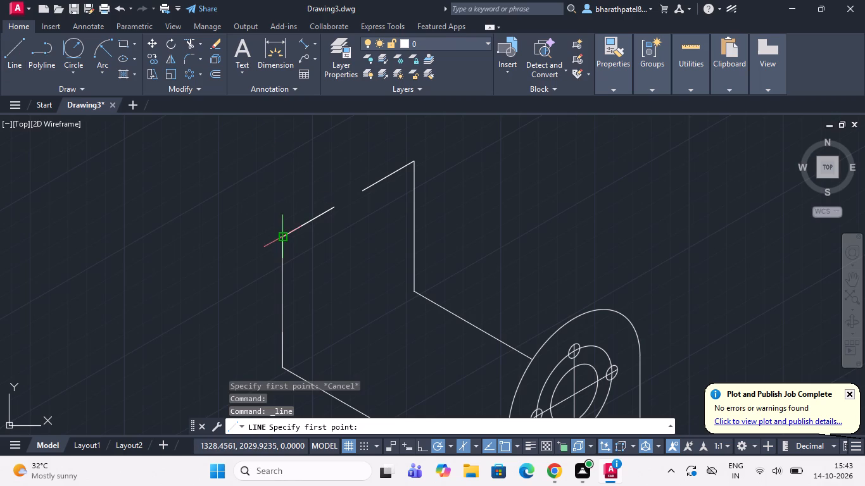
click(282, 238)
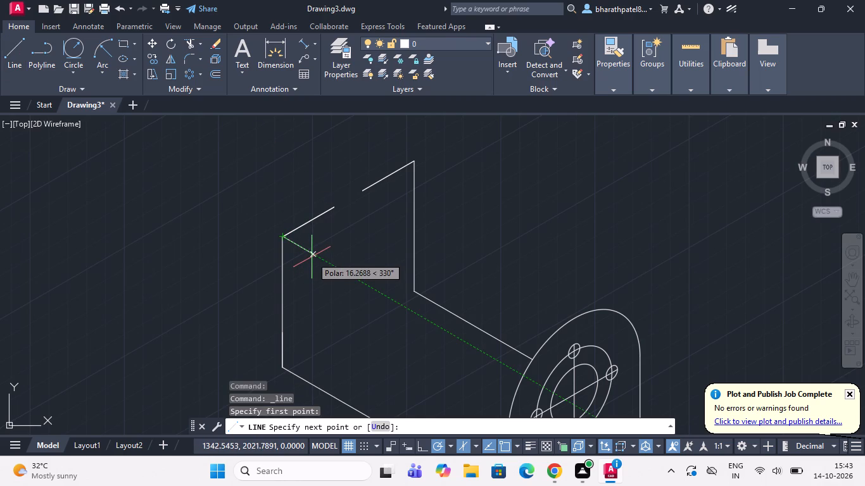
key(6)
key(Return)
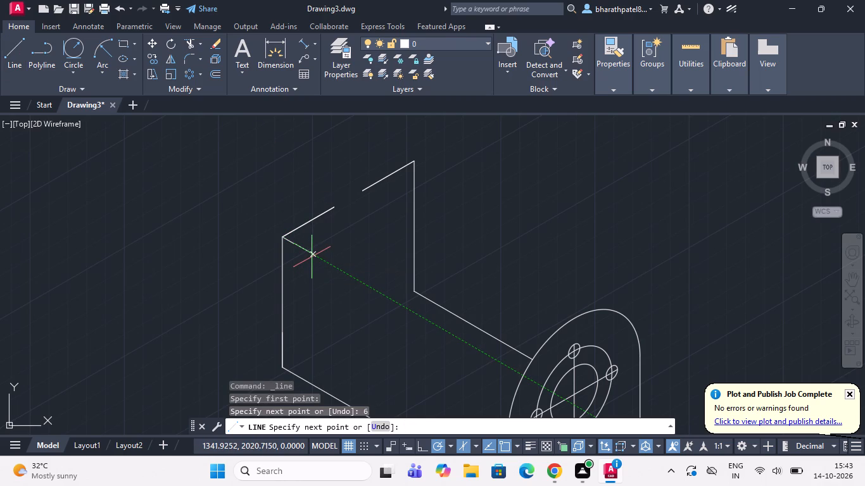
scroll(281, 258, down, 2)
scroll(296, 330, up, 2)
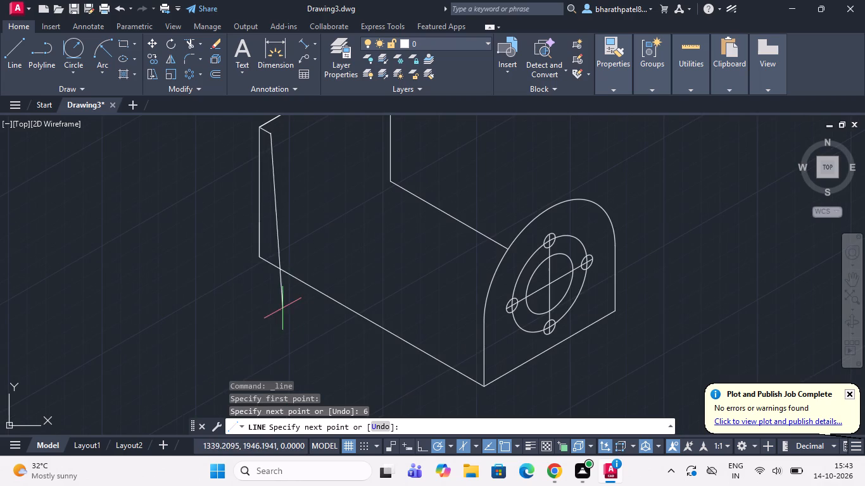
click(269, 308)
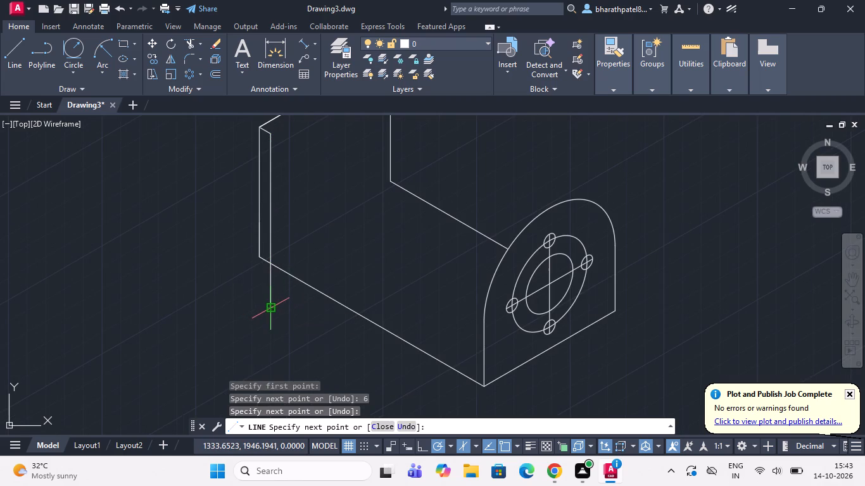
key(Escape)
Draw a line about 109 units long at 30° from the 6-unit line's end, past the left face's rear vertical edge.
scroll(270, 308, down, 3)
click(8, 56)
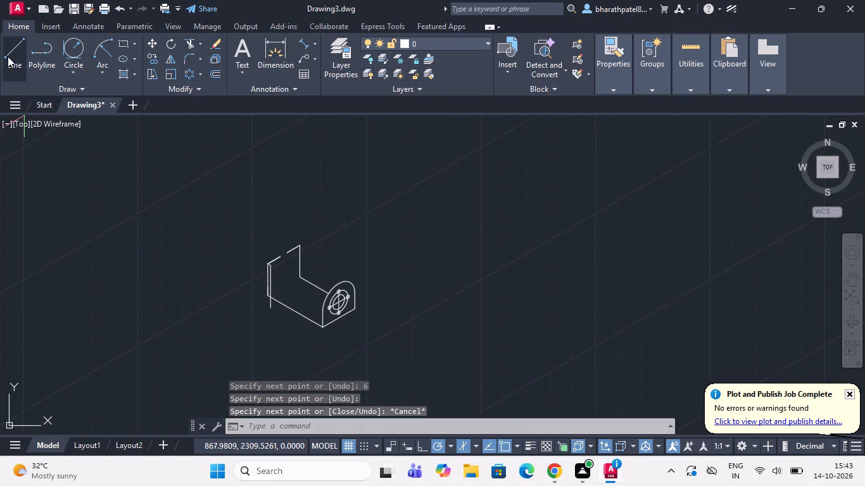
scroll(291, 265, up, 2)
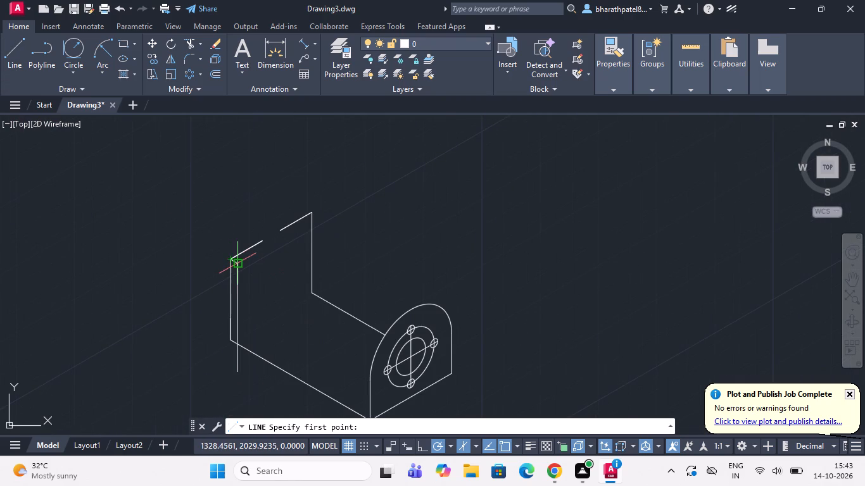
scroll(239, 265, up, 4)
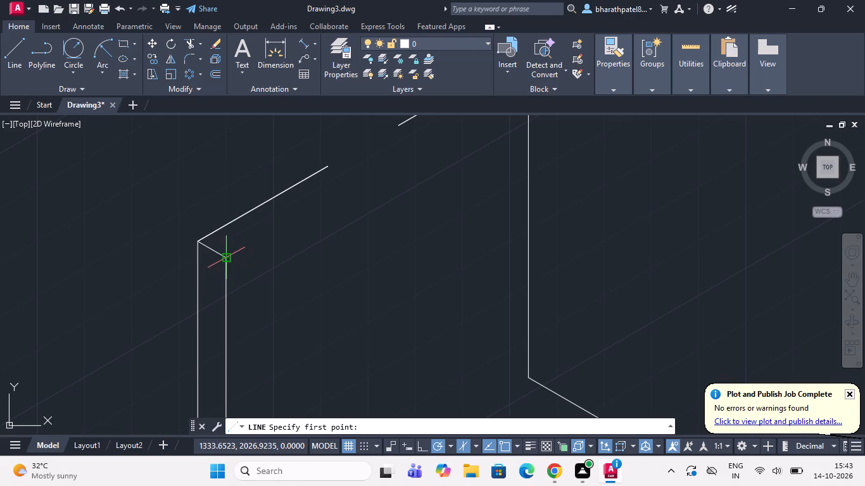
click(227, 261)
scroll(227, 261, down, 3)
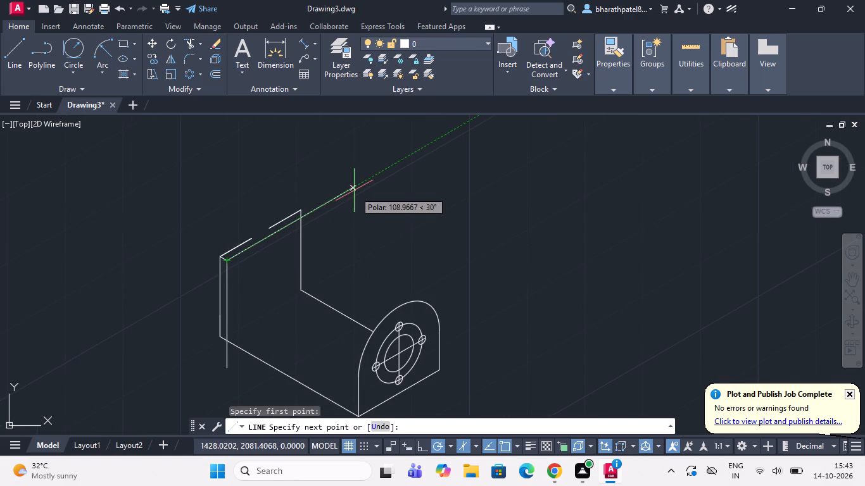
click(354, 190)
key(Escape)
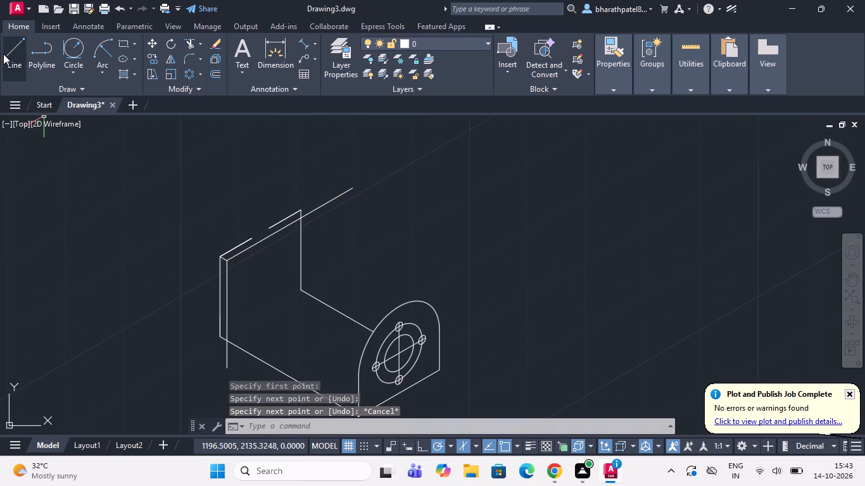
Draw short 330° lines from both ends of the top edge's gap, crossing the parallel 30° thickness line.
drag(3, 54, 86, 103)
scroll(249, 238, up, 4)
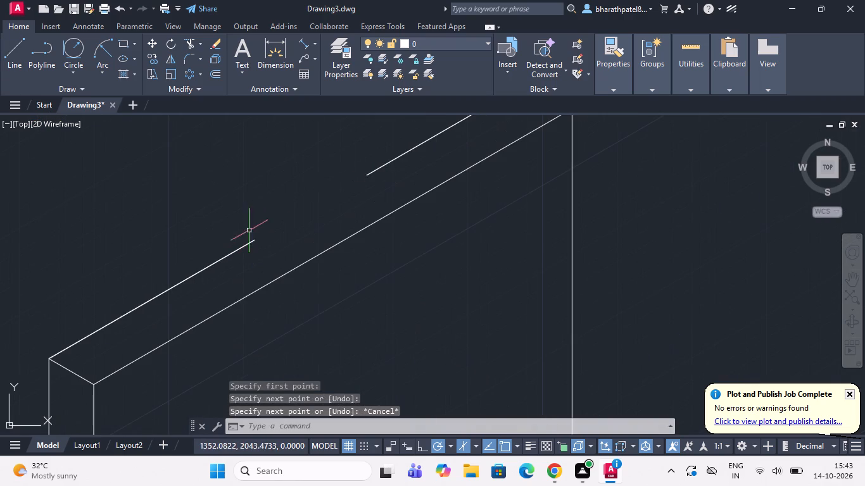
click(17, 57)
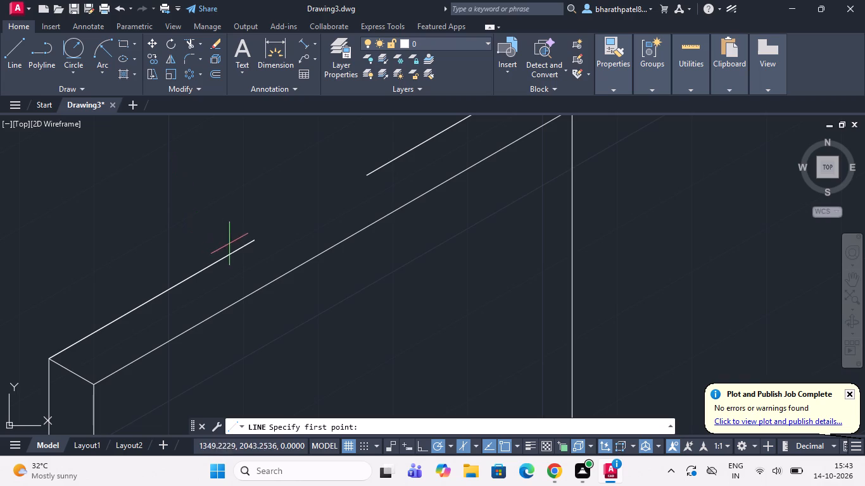
click(257, 238)
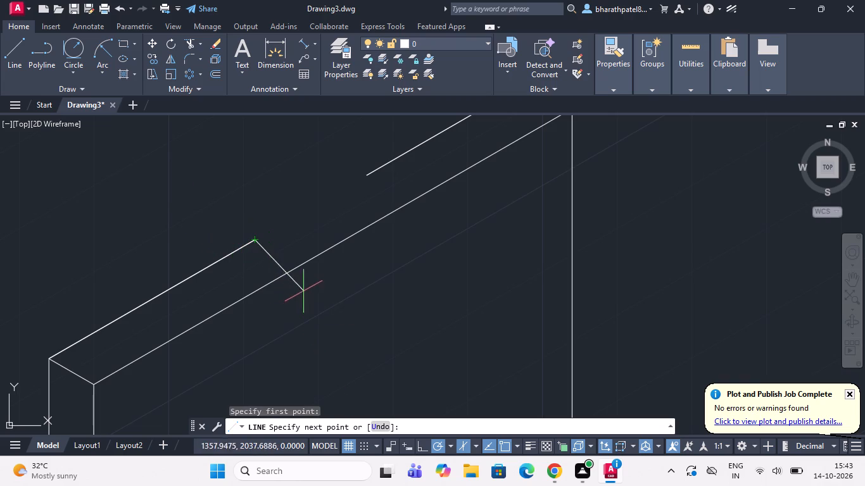
click(315, 278)
key(Escape)
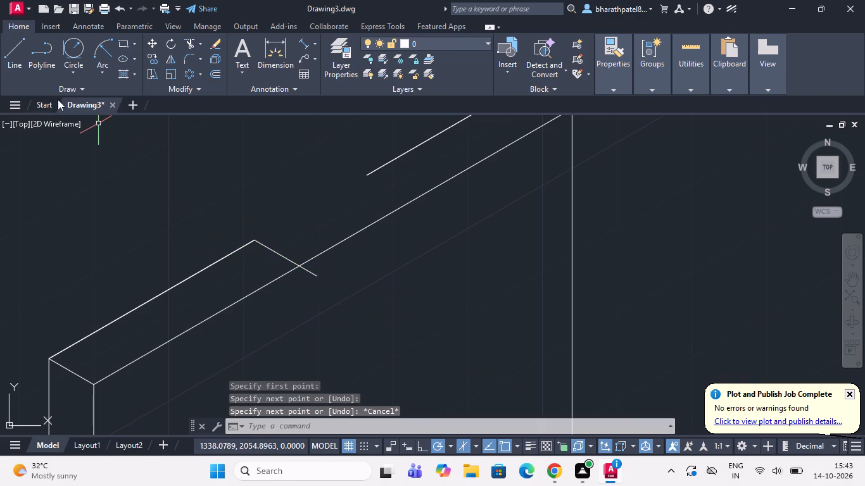
click(11, 49)
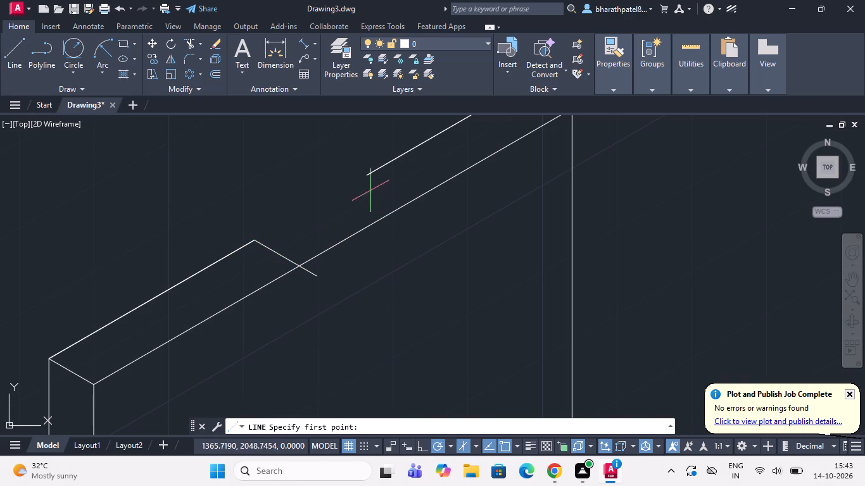
drag(369, 174, 372, 190)
click(439, 211)
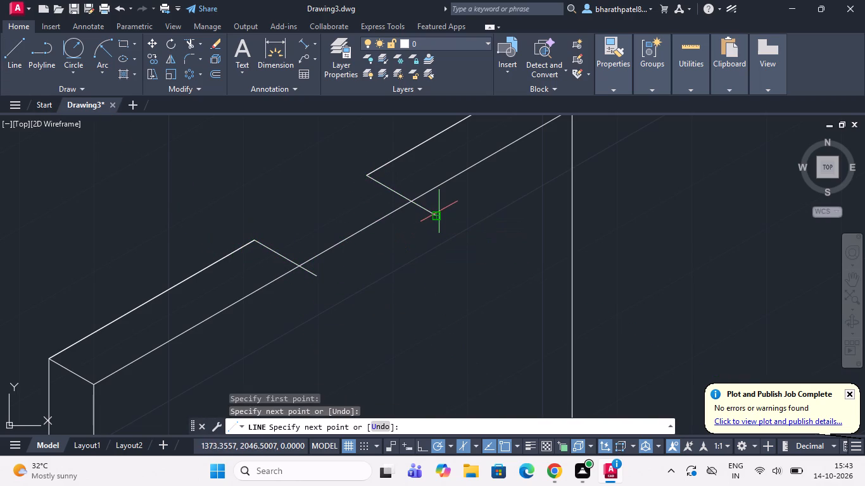
key(Escape)
Draw a short 330° line from the left face's upper rear corner, crossing the parallel 30° thickness line.
scroll(412, 225, down, 3)
scroll(458, 196, up, 2)
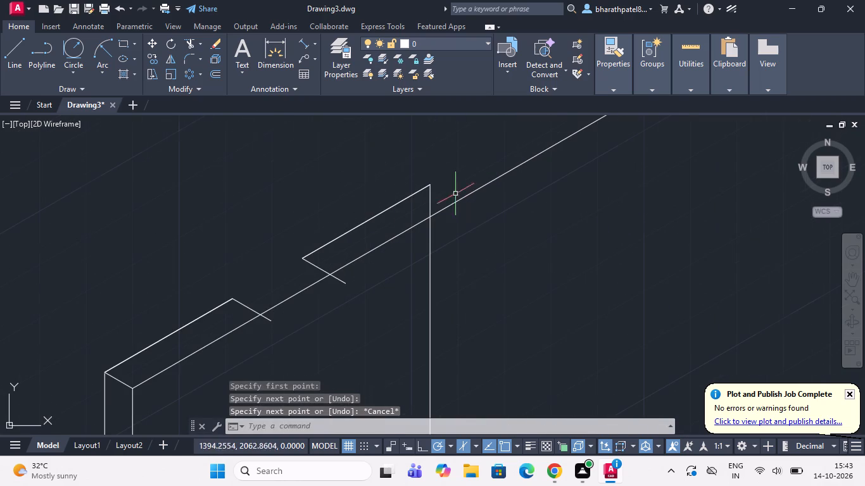
drag(8, 47, 24, 53)
scroll(484, 254, up, 1)
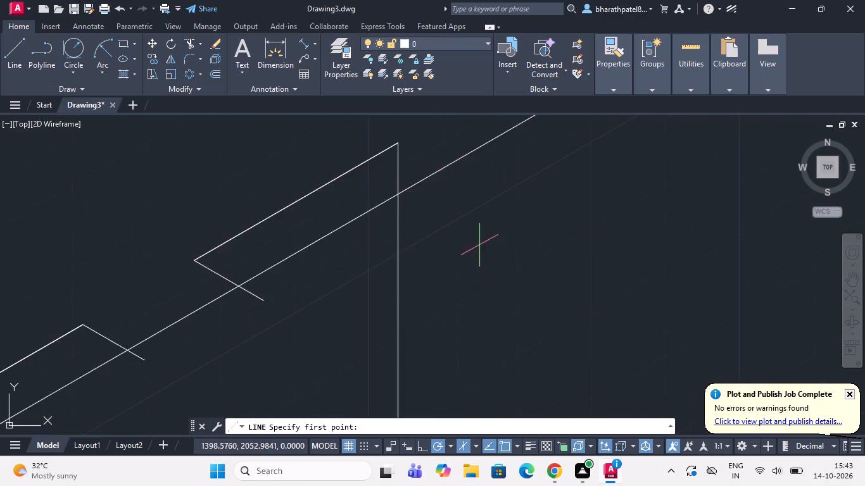
scroll(479, 245, down, 2)
scroll(448, 186, up, 2)
click(448, 235)
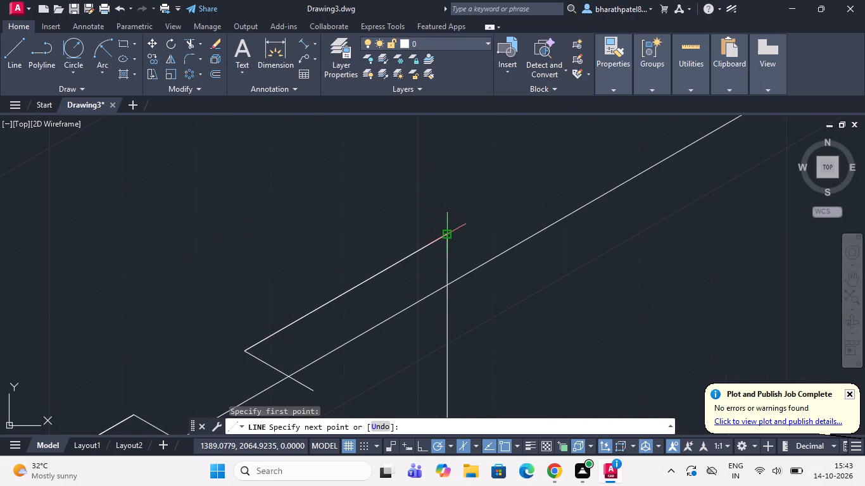
click(506, 274)
key(Escape)
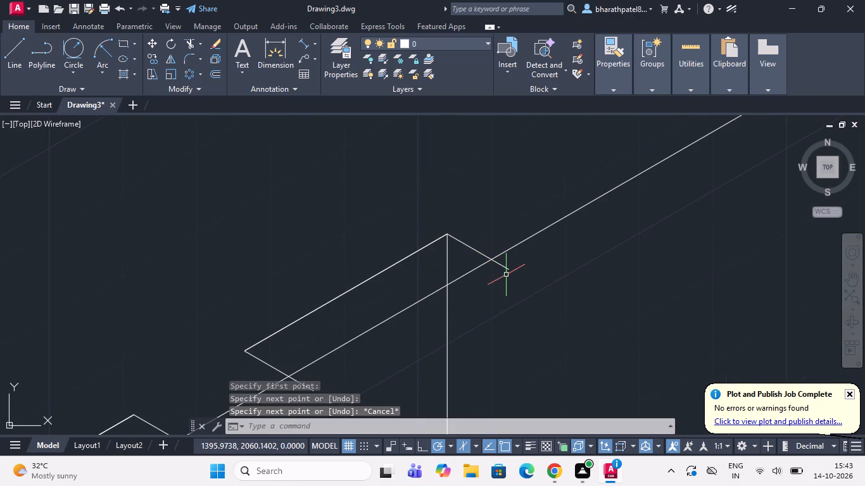
Trim the 30° thickness line across the gap and beyond the rear corner, plus the overhanging ends of the three short 330° lines.
scroll(464, 185, down, 2)
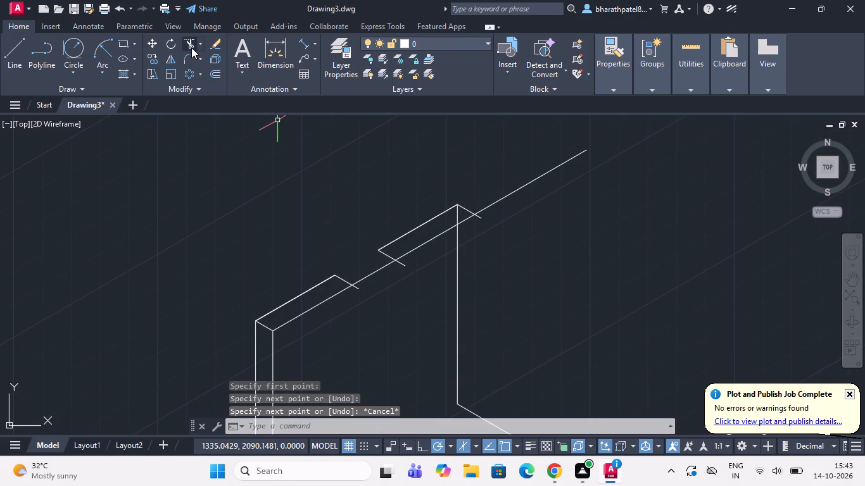
click(191, 47)
scroll(346, 308, up, 3)
drag(375, 185, 377, 199)
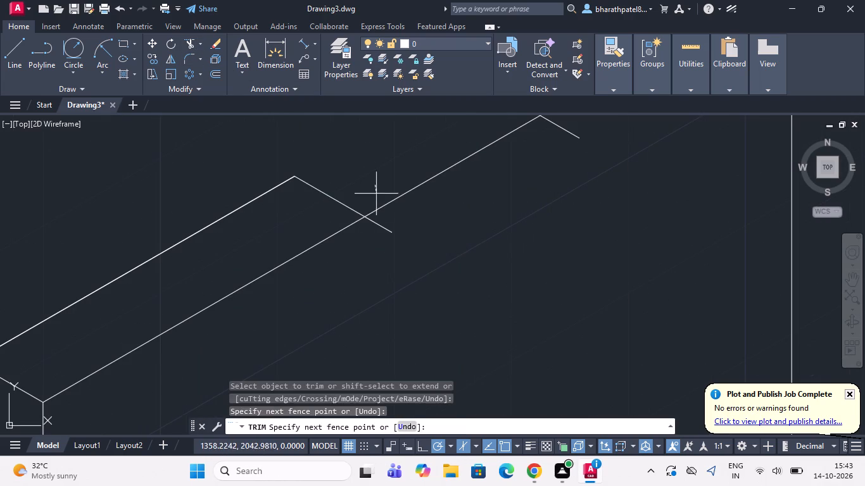
drag(377, 199, 378, 252)
scroll(378, 254, down, 3)
scroll(449, 223, up, 3)
drag(443, 208, 440, 207)
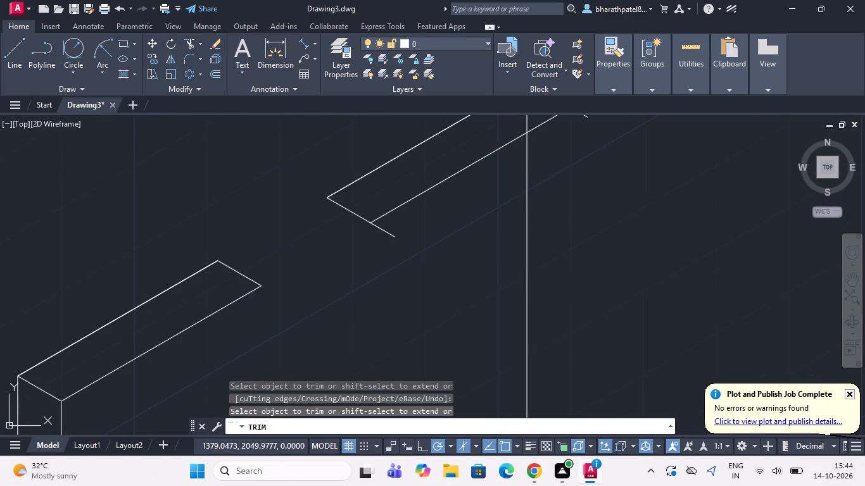
drag(440, 207, 368, 244)
scroll(370, 259, down, 3)
scroll(452, 252, up, 3)
scroll(452, 252, down, 2)
drag(415, 192, 414, 232)
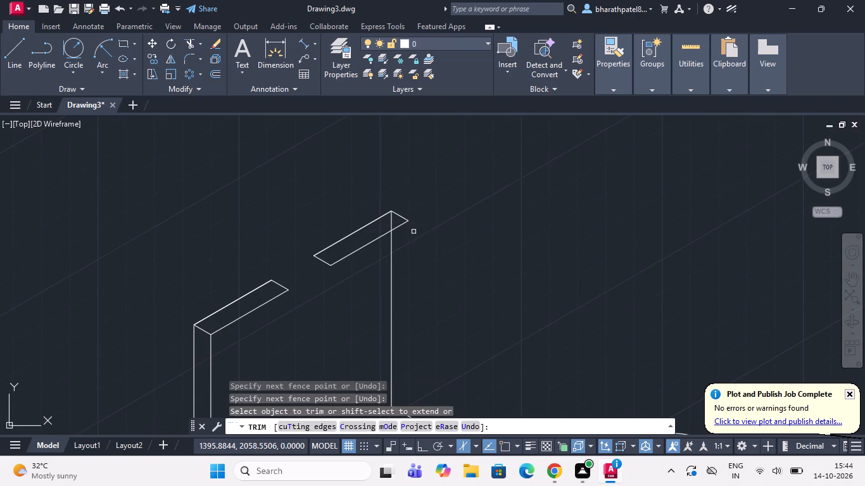
Trim the lower end of the left face's vertical thickness line back to the base edge.
scroll(424, 185, down, 2)
scroll(344, 307, up, 2)
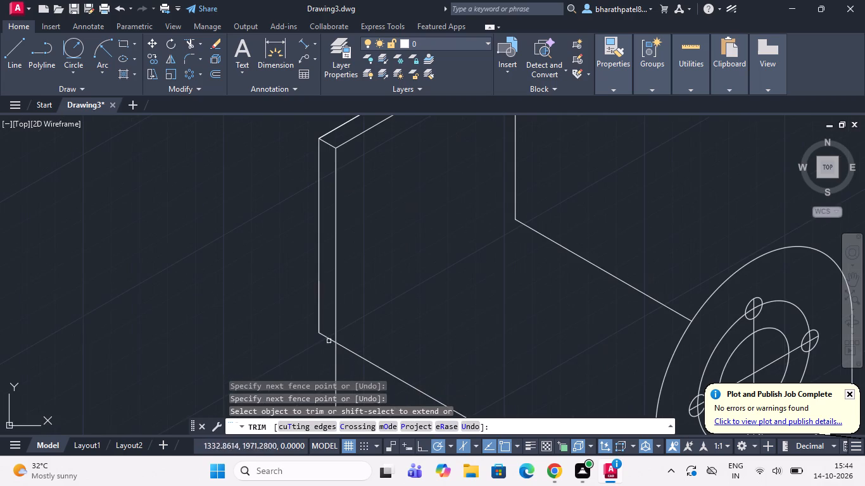
drag(334, 363, 346, 363)
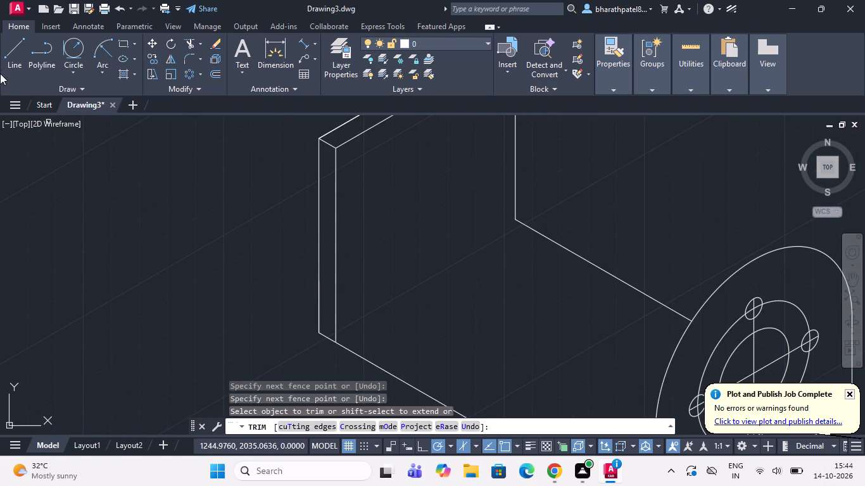
Draw a vertical line down from the thickness-side corner at the gap's front end, stopping above the base.
click(5, 56)
scroll(106, 186, down, 2)
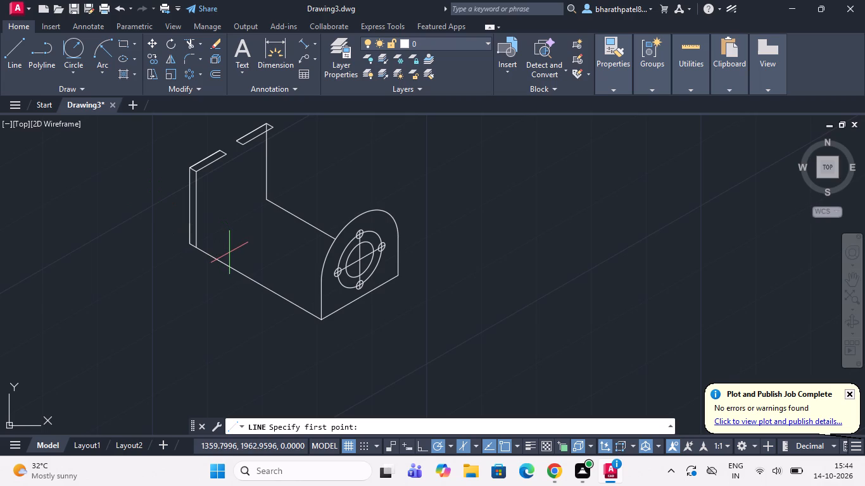
scroll(229, 187, up, 3)
scroll(225, 192, down, 2)
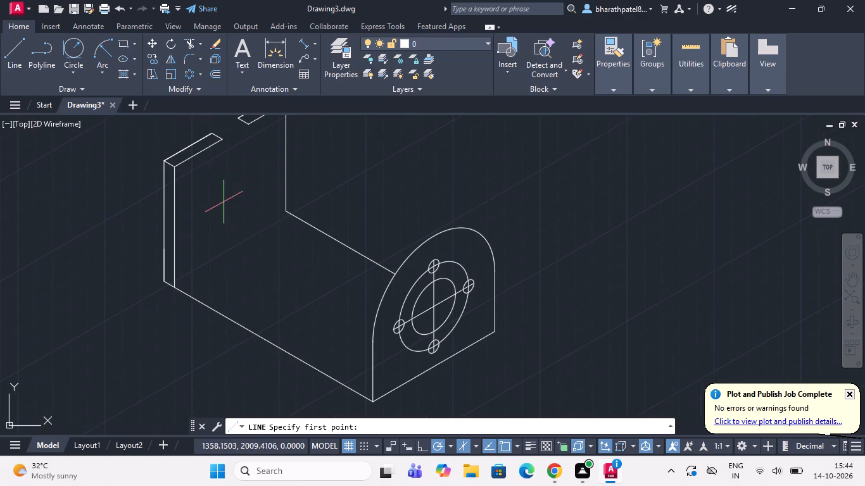
click(224, 136)
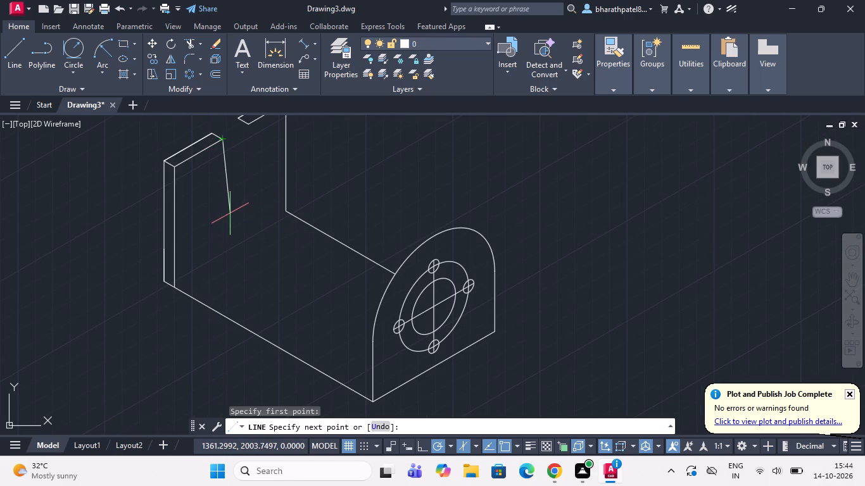
click(221, 259)
key(Escape)
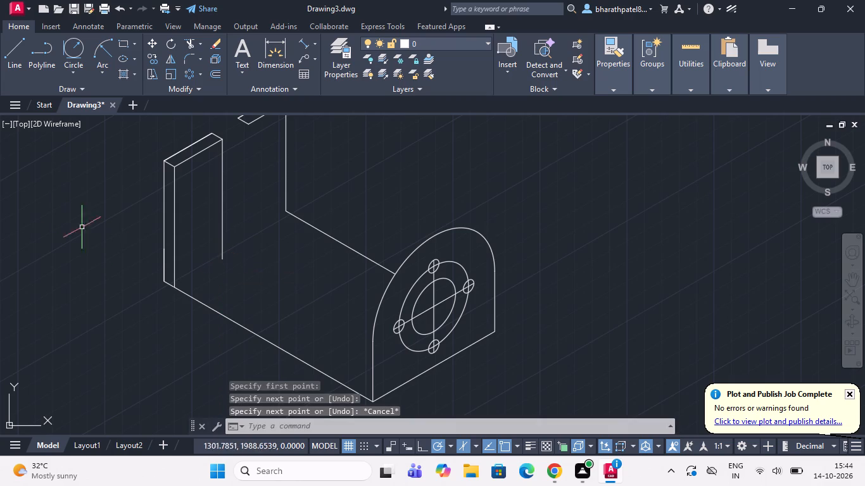
Draw a vertical line about 63 units down from the outer top edge's corner at the gap's rear end.
click(18, 57)
scroll(267, 249, down, 2)
scroll(253, 191, up, 2)
scroll(274, 253, up, 2)
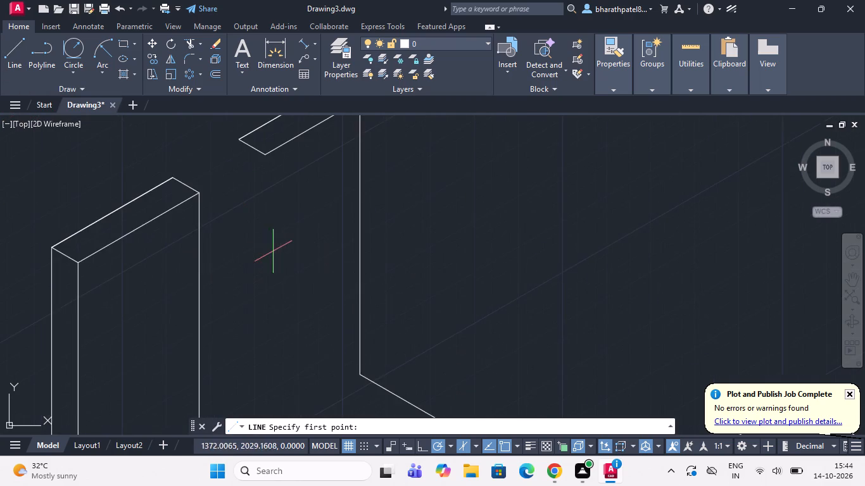
scroll(254, 235, down, 1)
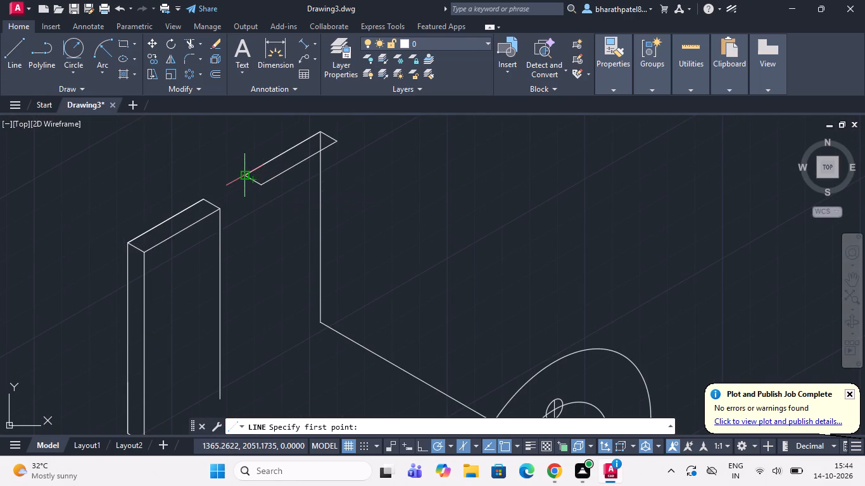
scroll(242, 177, up, 2)
click(247, 174)
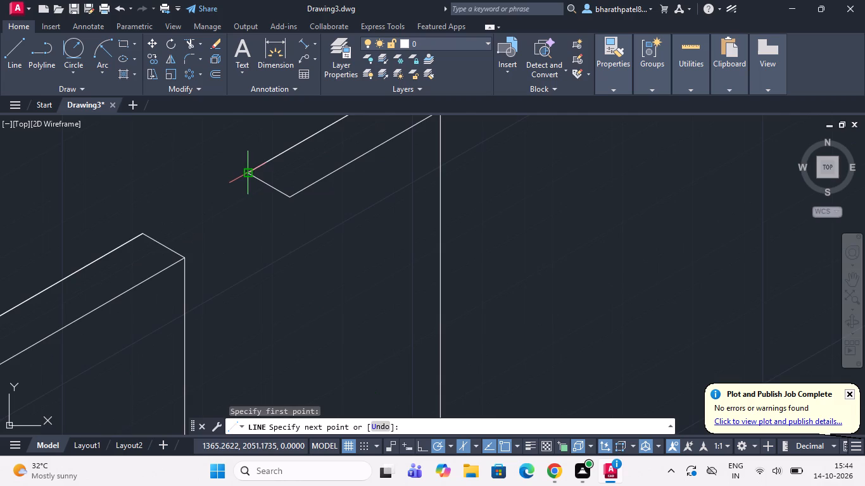
scroll(247, 174, down, 2)
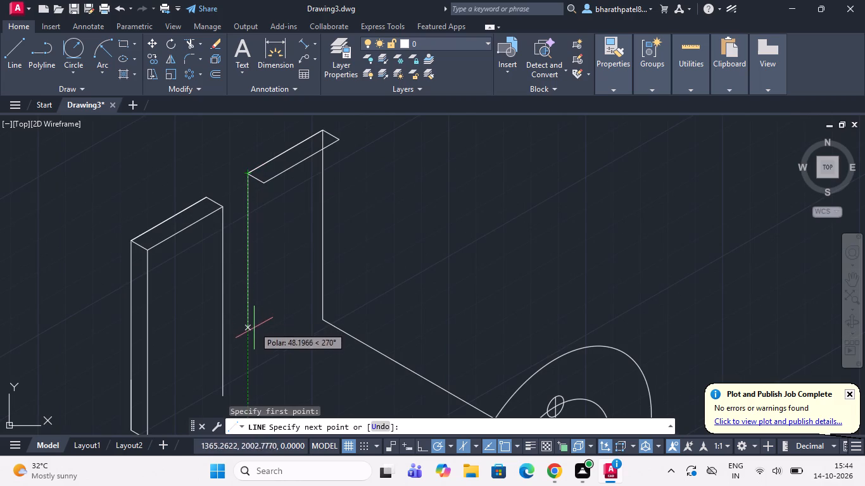
click(248, 373)
key(Escape)
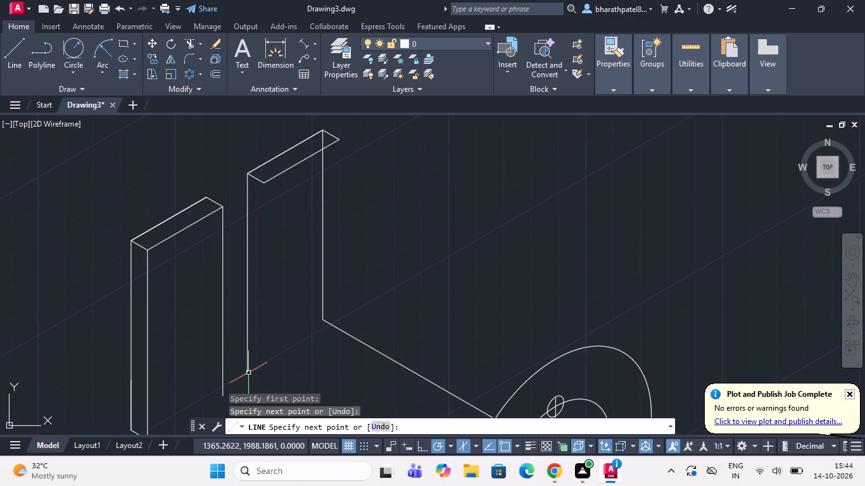
Draw a parallel vertical line down from the thickness-side corner at the gap's rear end.
click(12, 59)
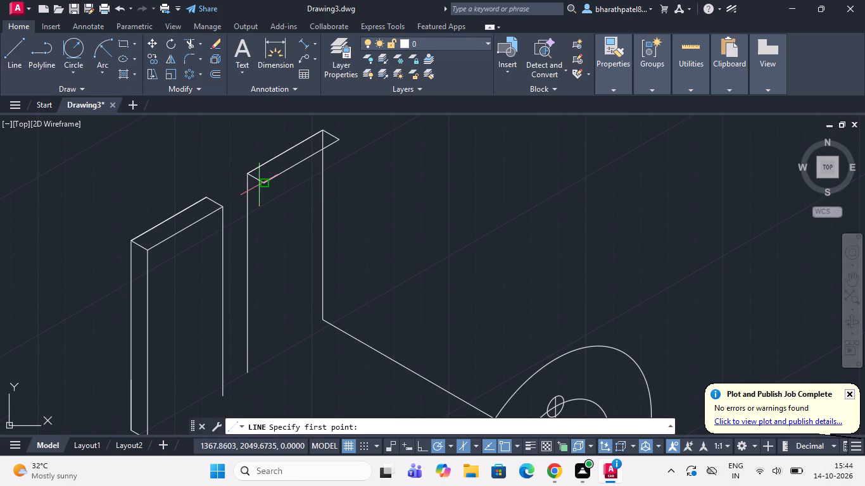
click(263, 187)
scroll(263, 187, down, 3)
scroll(267, 245, up, 1)
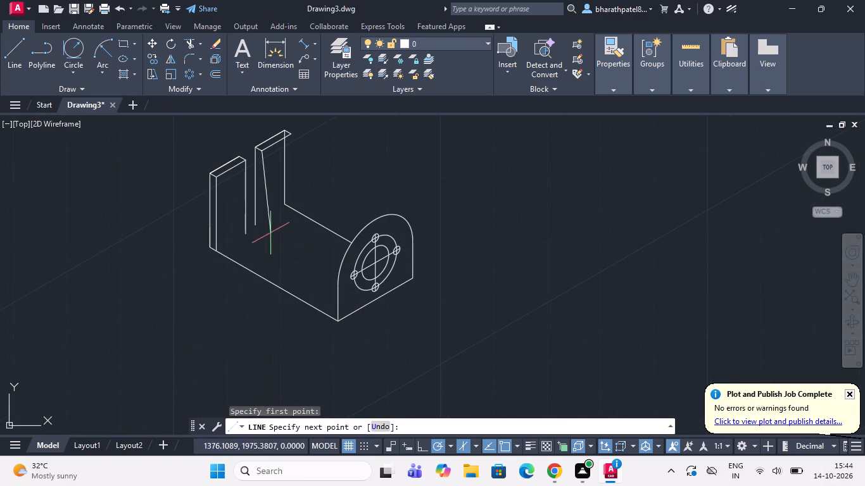
click(265, 220)
key(Escape)
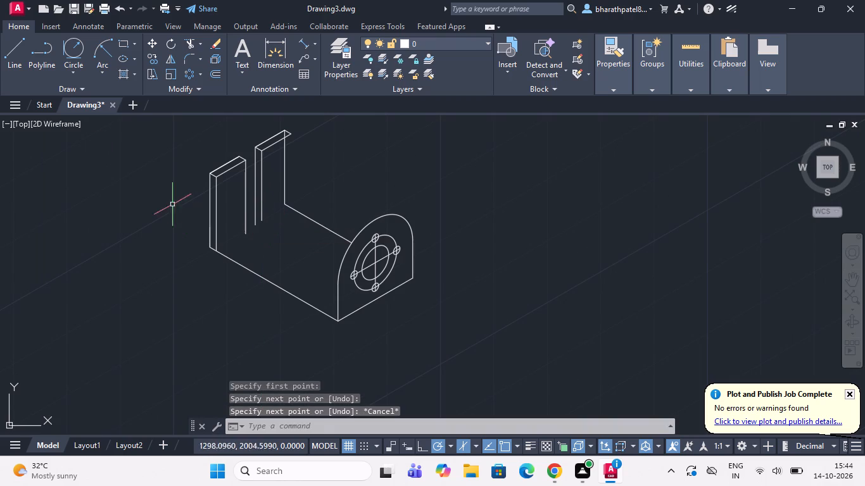
Draw a vertical line from the upper rear corner on the thickness side down past the base's rear edge.
click(10, 52)
scroll(301, 239, down, 1)
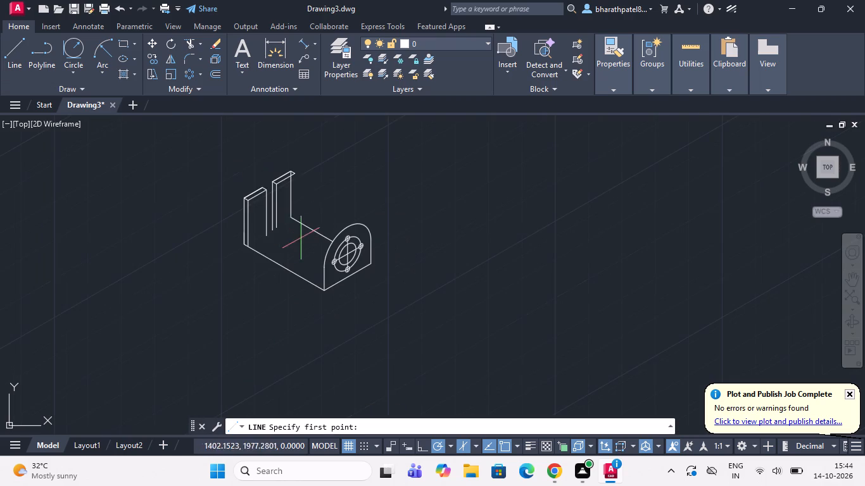
scroll(299, 182, up, 2)
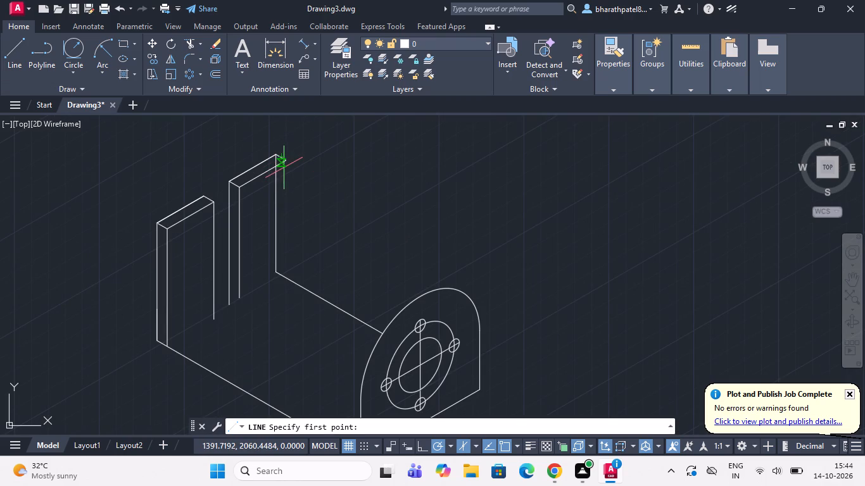
click(287, 160)
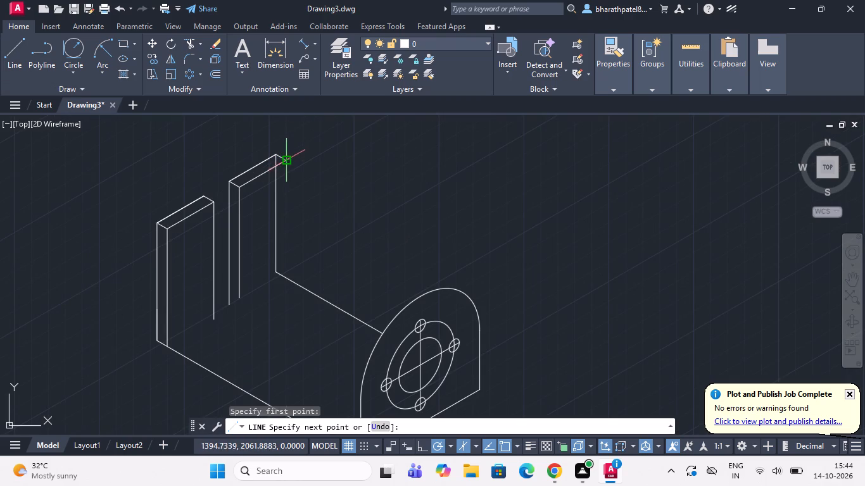
click(281, 289)
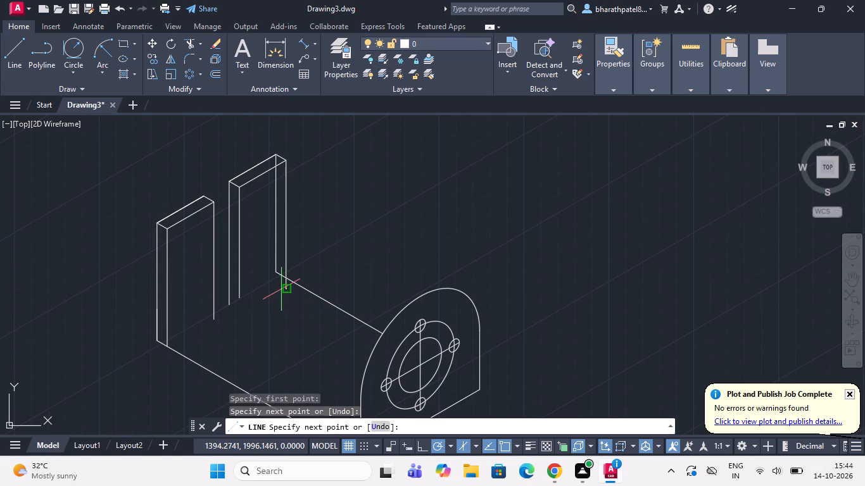
key(Escape)
Draw a line 6 units up from the base's outer front corner and on parallel to the base edge, past the rounded face.
scroll(298, 208, down, 1)
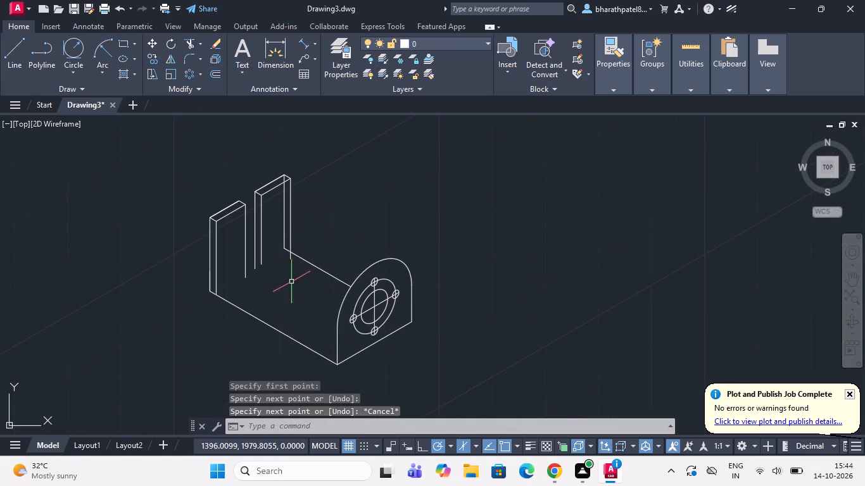
scroll(289, 283, up, 1)
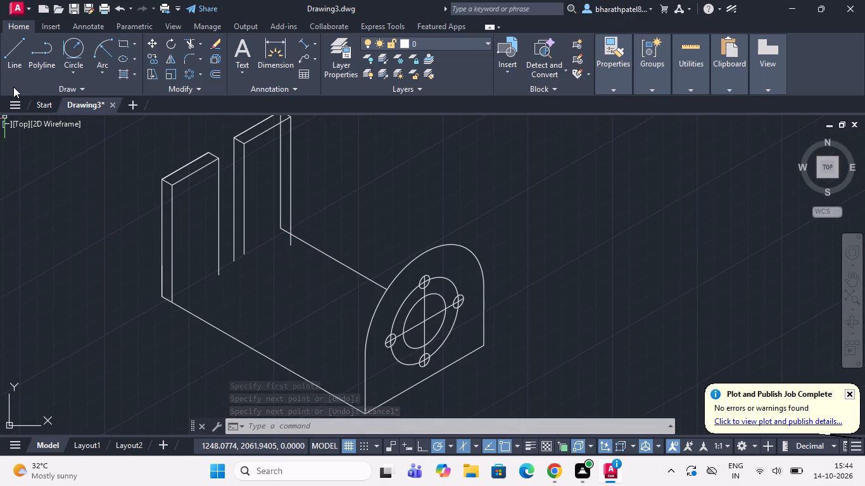
click(11, 53)
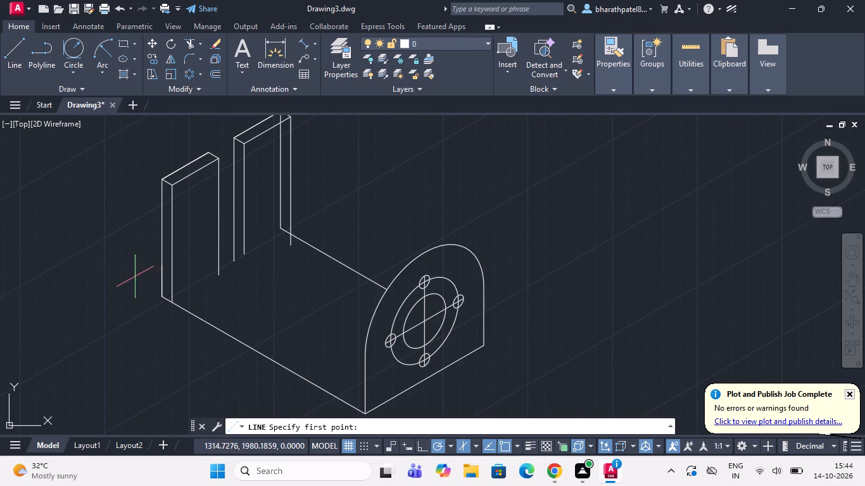
scroll(169, 282, up, 3)
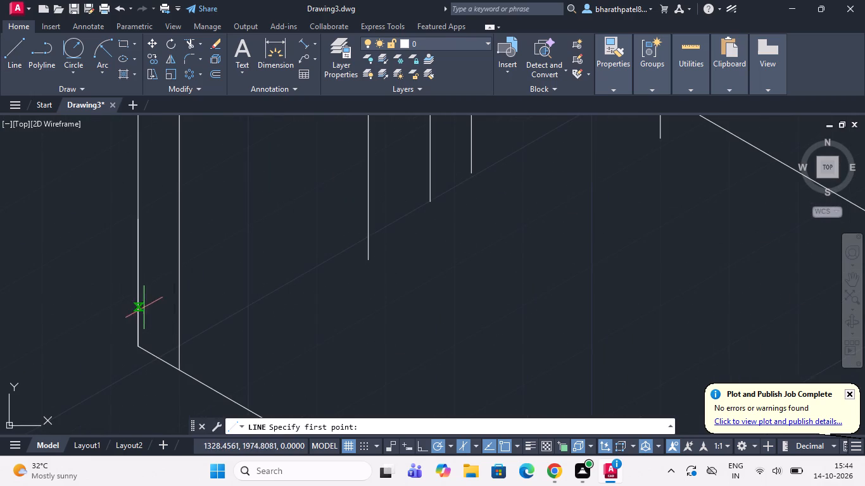
click(136, 348)
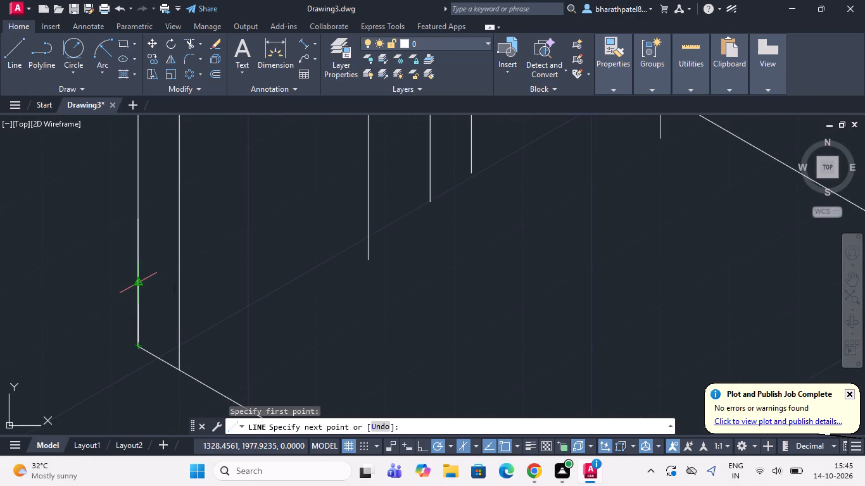
key(6)
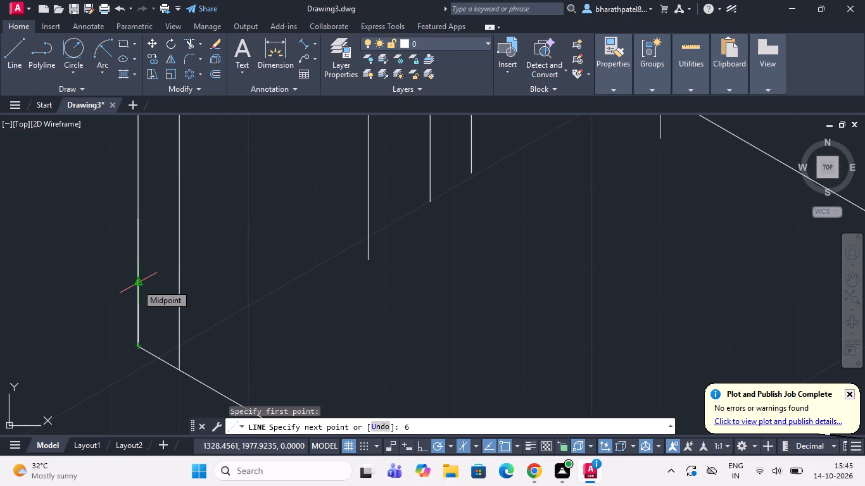
key(Return)
scroll(148, 275, down, 2)
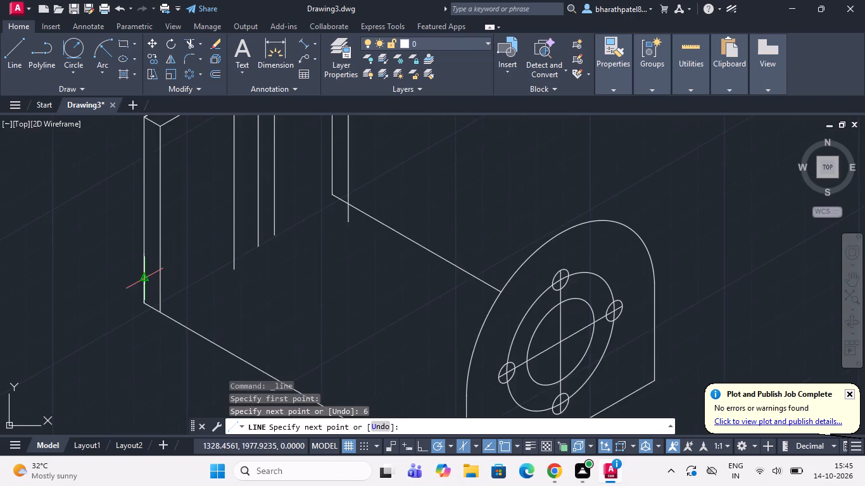
scroll(148, 275, down, 2)
scroll(315, 374, up, 2)
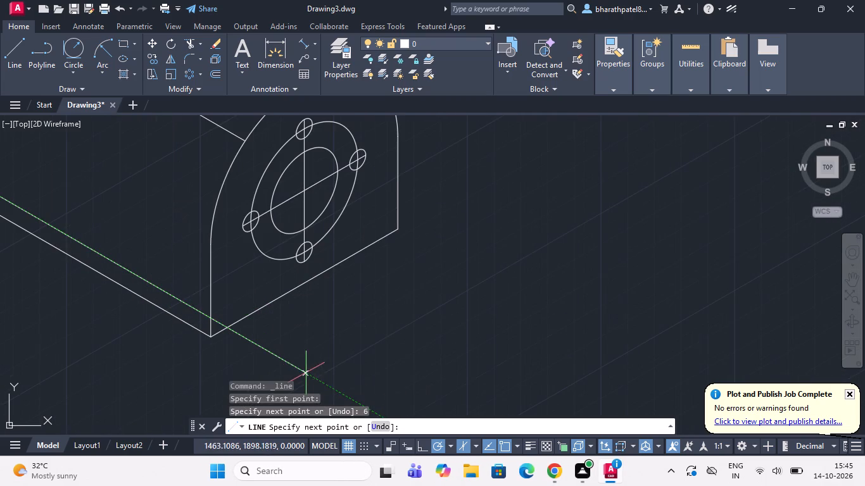
click(272, 352)
key(Escape)
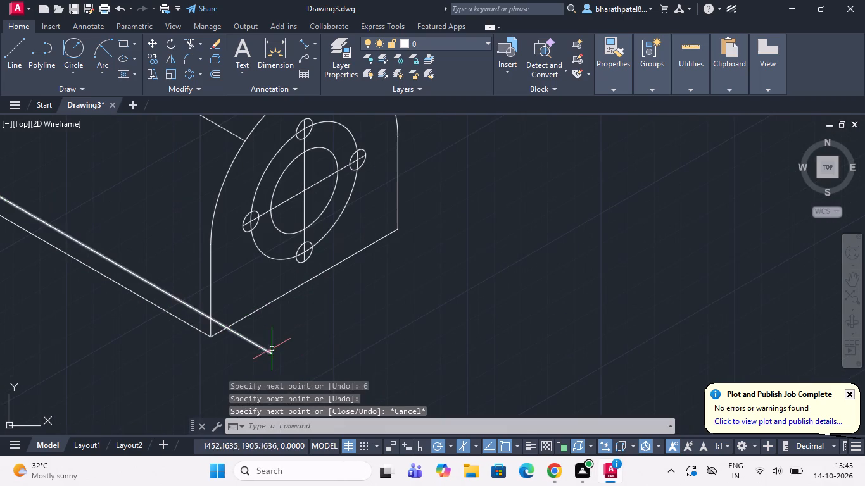
Draw a line from the rounded face's lower front corner 6 units back along the base edge, and about 112 units vertically up.
scroll(272, 341, down, 2)
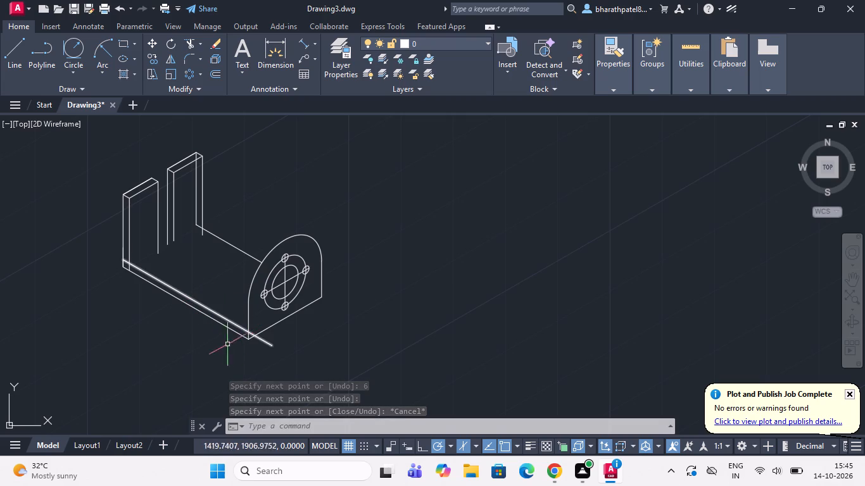
click(9, 51)
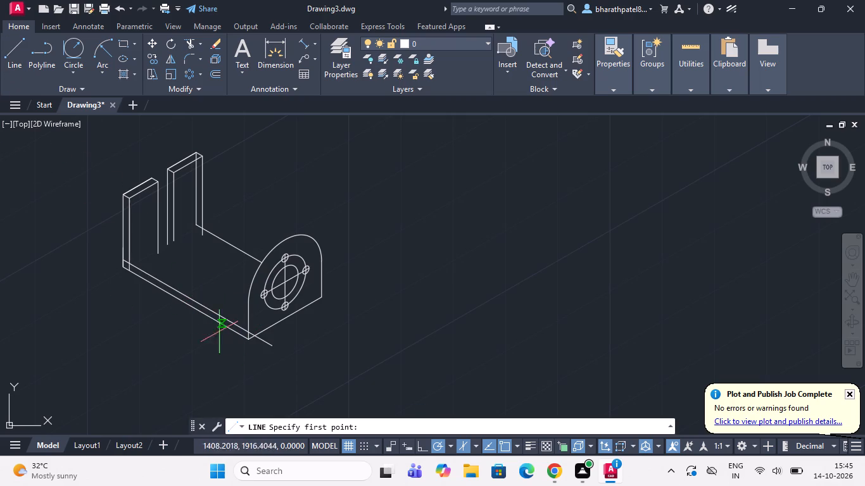
scroll(266, 313, up, 2)
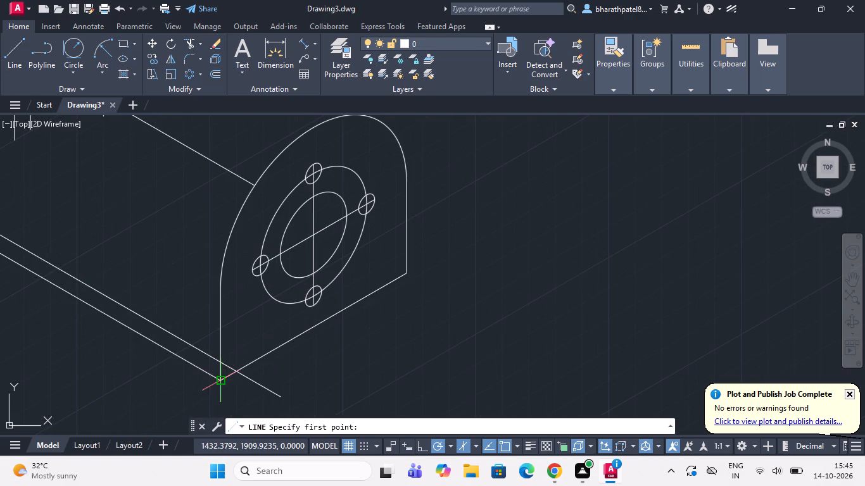
scroll(218, 382, up, 3)
click(222, 377)
scroll(222, 377, down, 2)
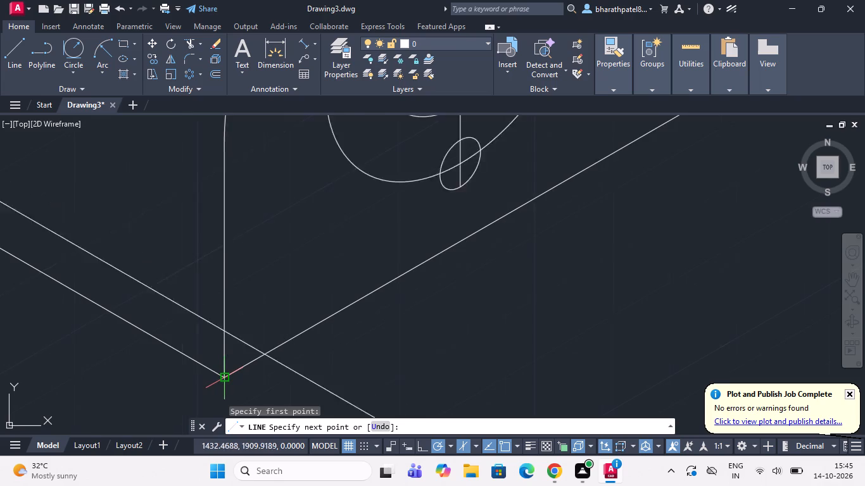
scroll(222, 377, down, 4)
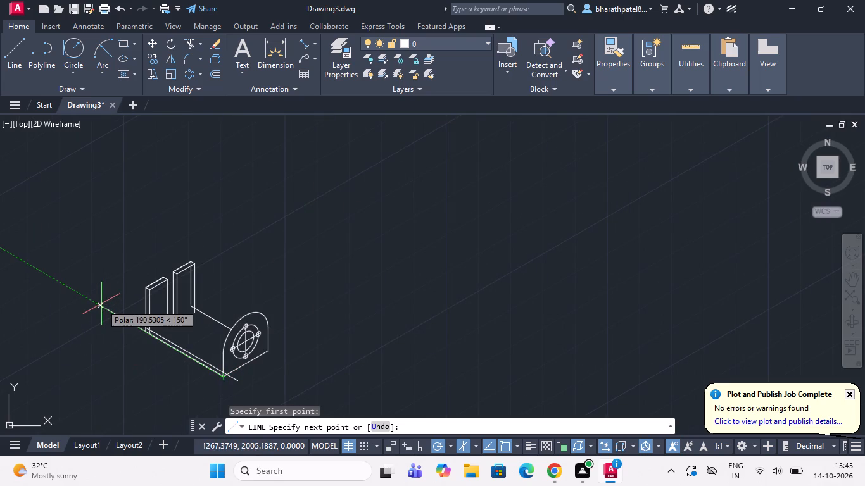
key(6)
key(Return)
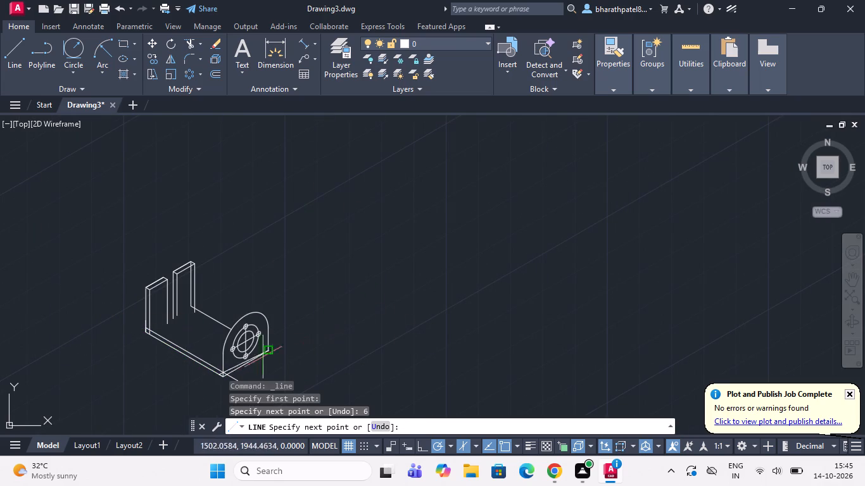
scroll(203, 386, up, 1)
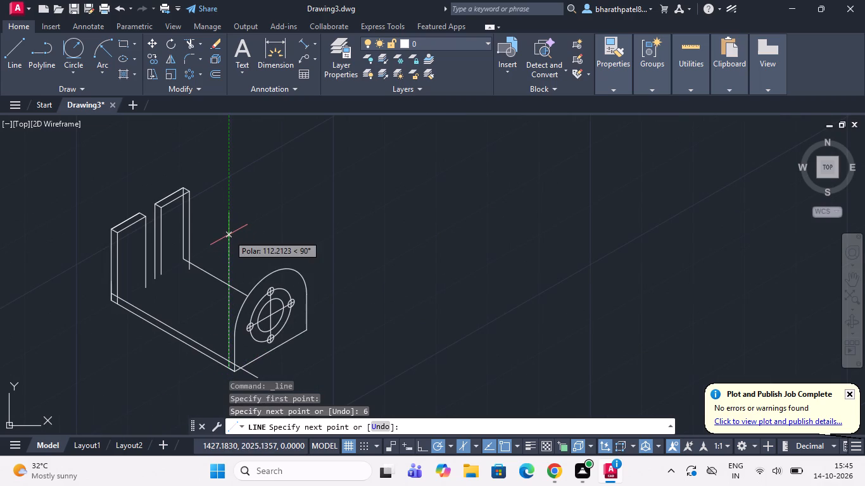
click(229, 235)
key(Escape)
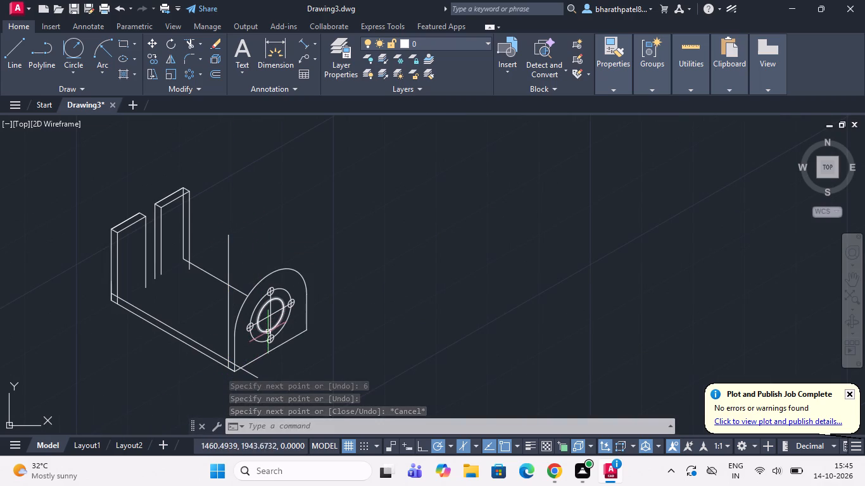
Draw a 6-unit line at 150° from the centre of the rounded face's hole circles, parallel to the base edge.
click(17, 56)
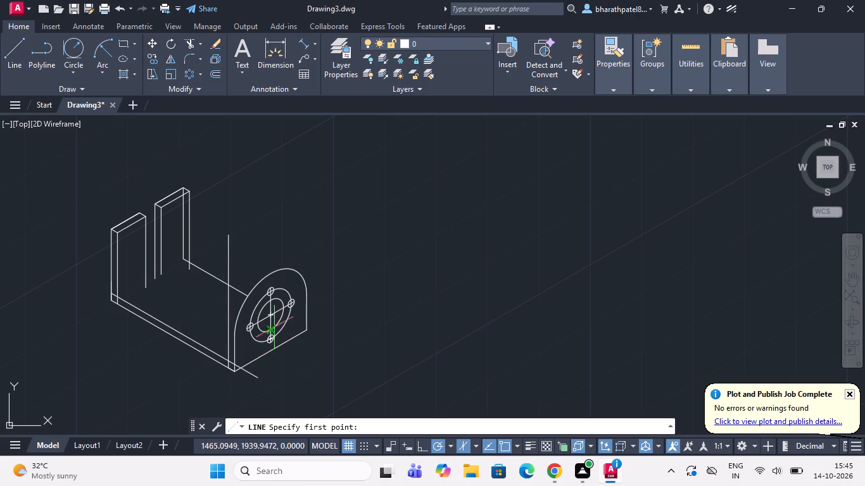
scroll(271, 318, up, 3)
click(268, 308)
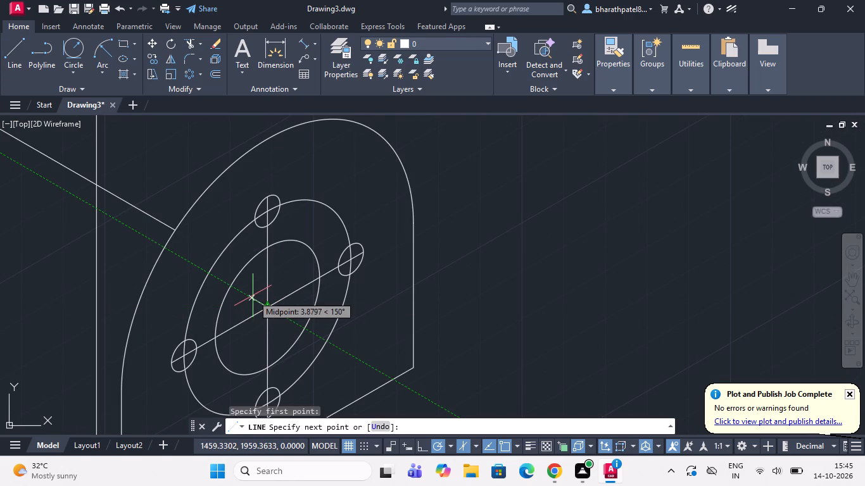
key(6)
key(Return)
key(Escape)
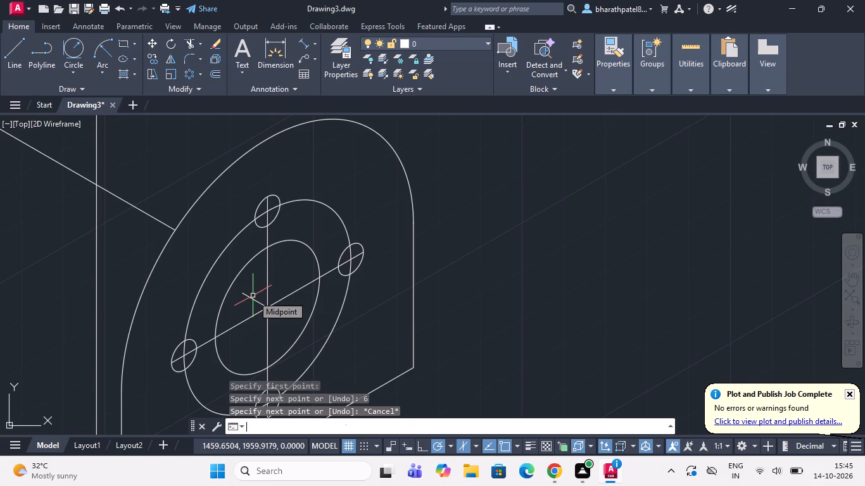
Copy the rounded face's arc and front vertical edge from the circle centre to the far end of the 6-unit line.
click(215, 177)
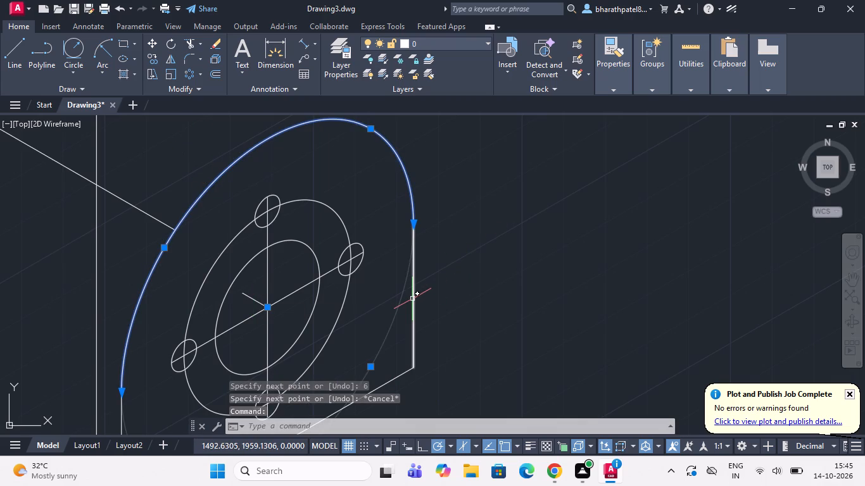
scroll(400, 251, down, 1)
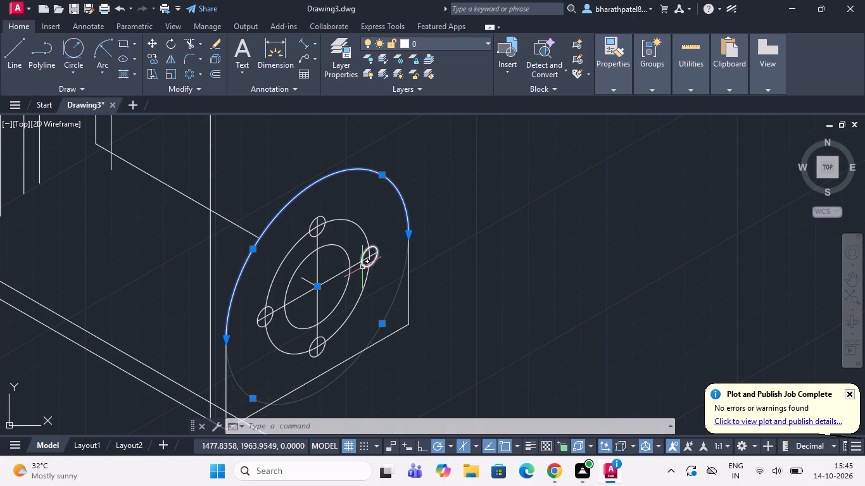
click(225, 380)
scroll(239, 357, down, 2)
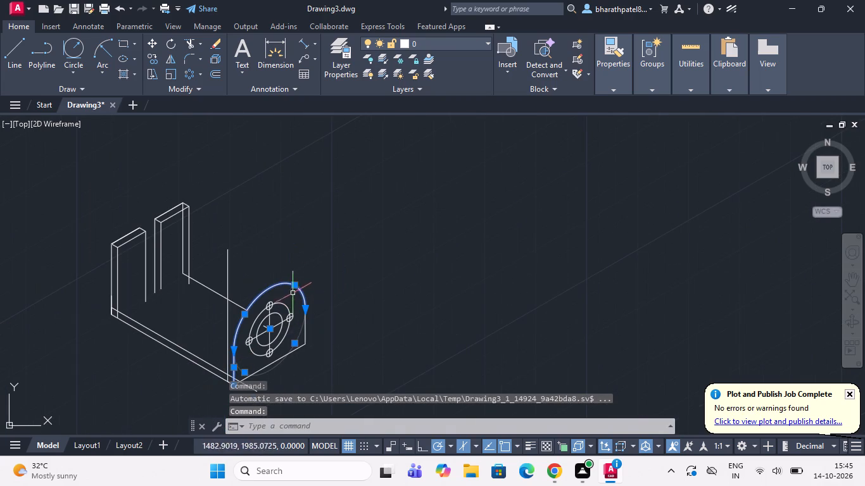
click(154, 56)
scroll(319, 281, down, 1)
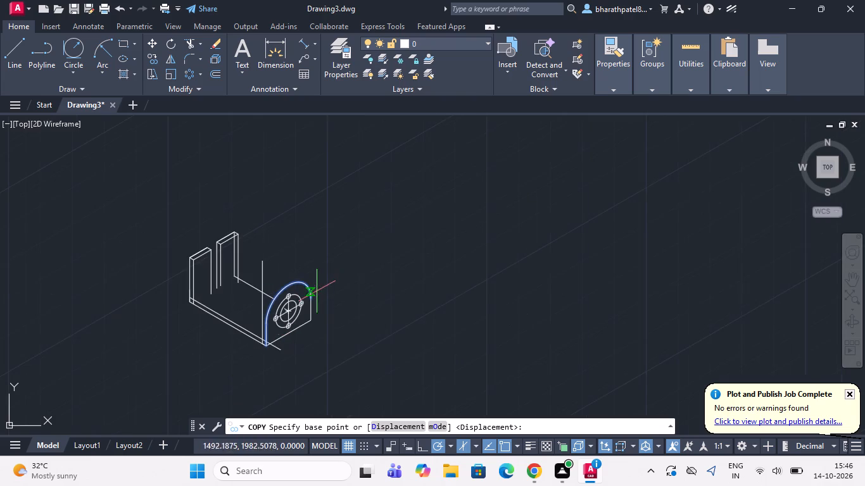
scroll(284, 334, up, 3)
scroll(300, 242, up, 4)
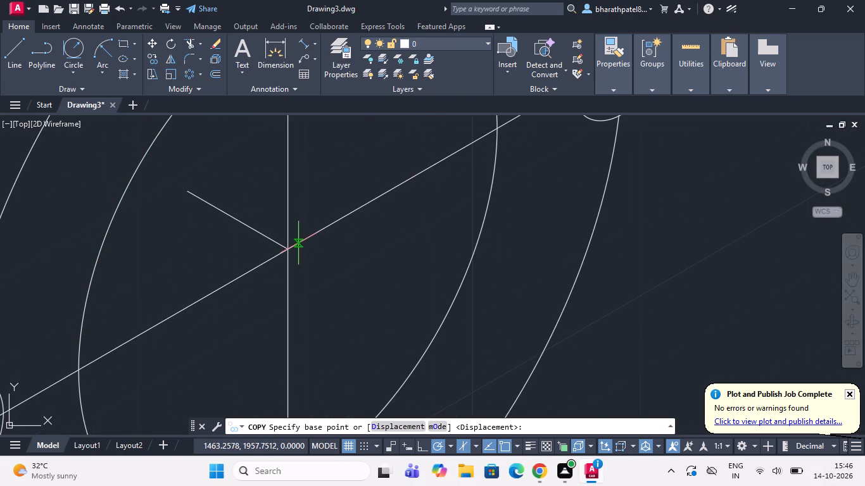
click(287, 249)
scroll(180, 175, up, 3)
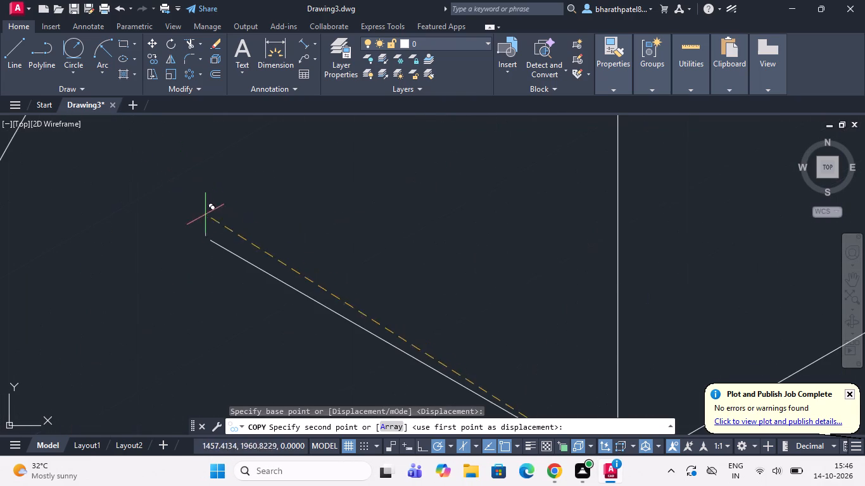
click(210, 239)
scroll(210, 237, down, 3)
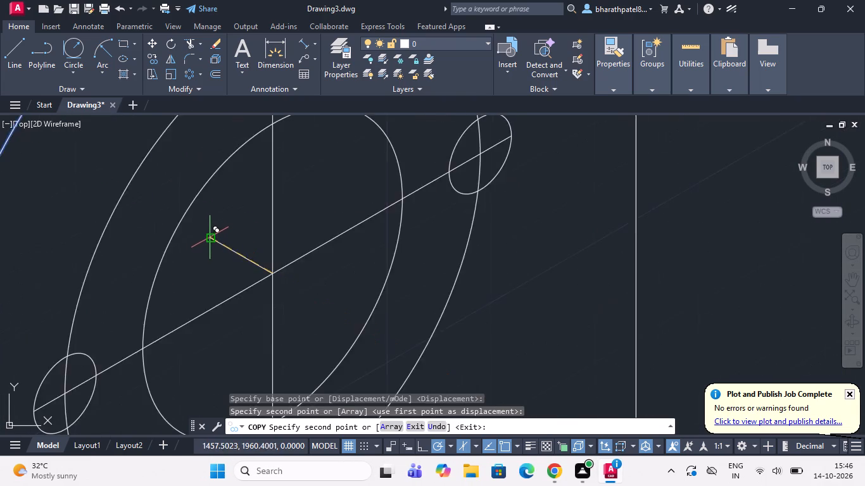
scroll(210, 237, down, 3)
key(Escape)
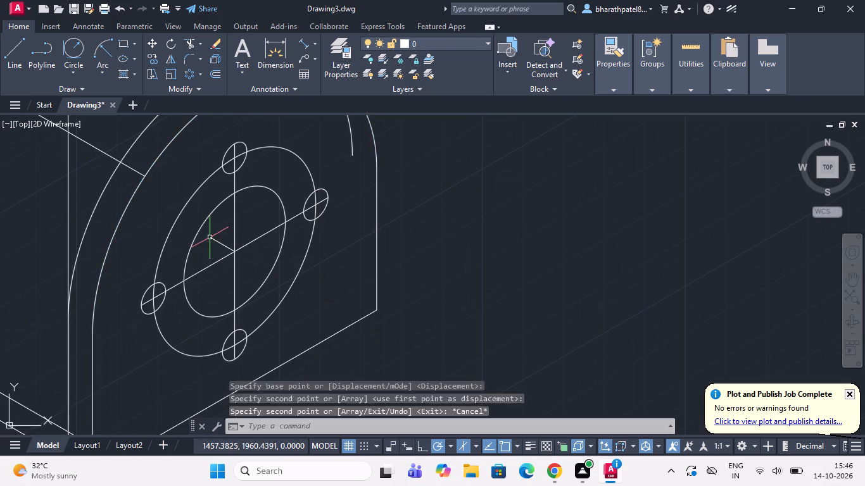
Trim the copied rear arc's end inside the rounded face and the vertical construction line extending above the start of that arc.
scroll(242, 247, down, 2)
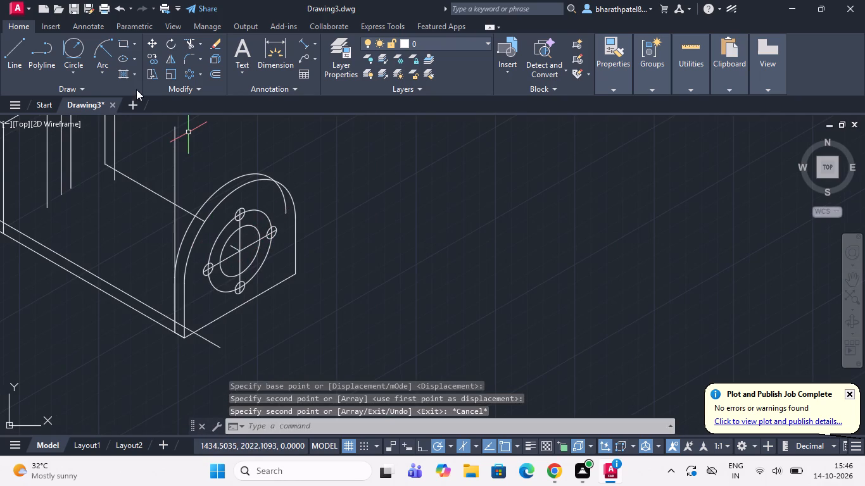
click(190, 43)
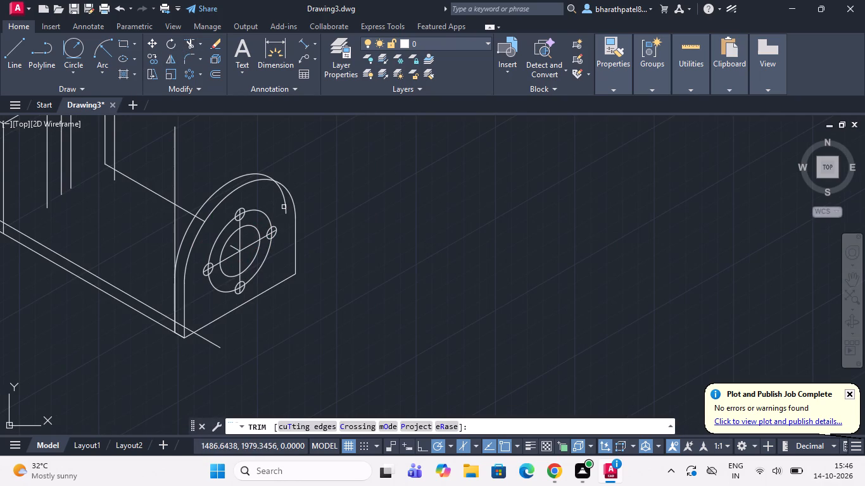
click(284, 206)
click(176, 185)
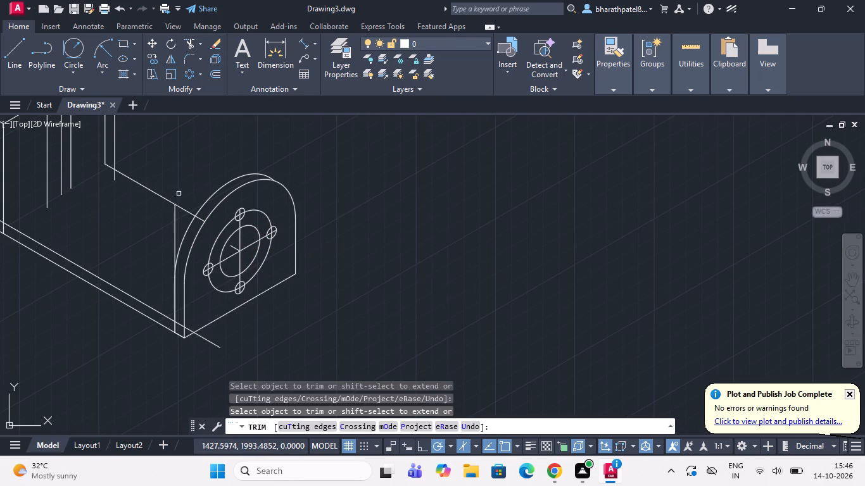
click(175, 227)
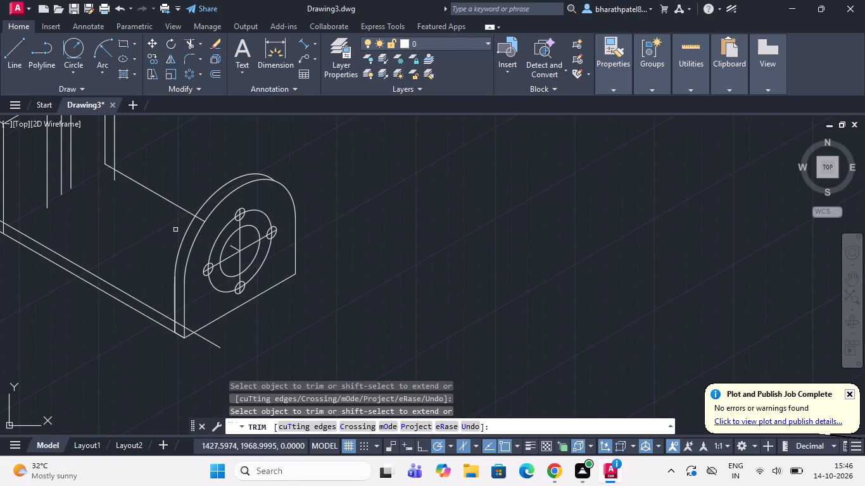
Trim the base's upper line past the rounded face's rear vertical edge, and that edge's short piece below the line.
scroll(191, 278, down, 2)
scroll(191, 310, up, 4)
drag(232, 247, 205, 288)
click(184, 237)
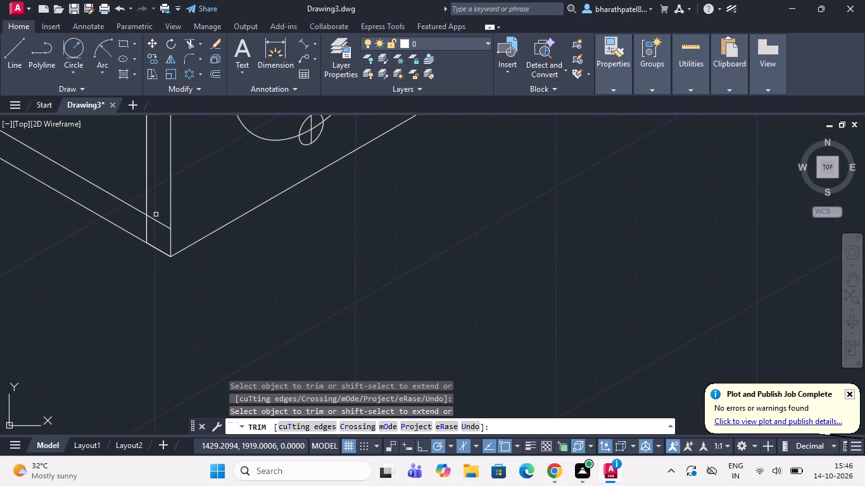
click(158, 221)
click(147, 231)
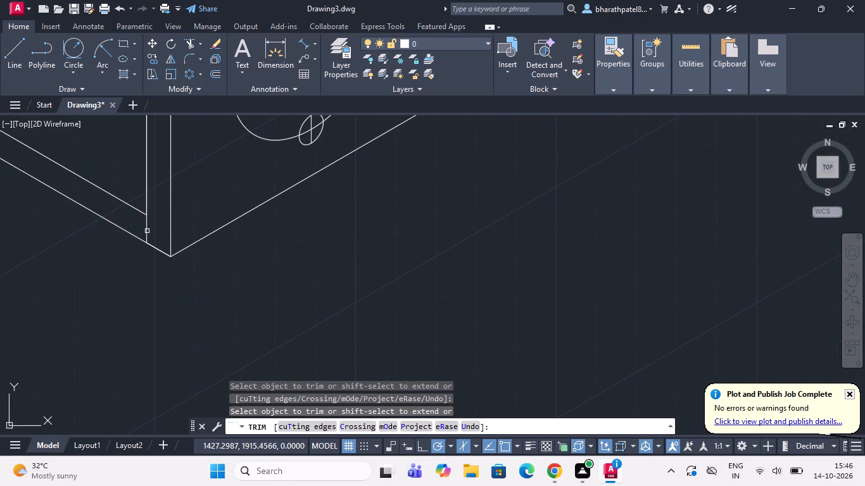
click(146, 230)
Trim the crossing line pieces at the slotted left face's lower front corner, leaving its inner vertical edge meeting the base's upper edge.
scroll(146, 230, down, 4)
scroll(90, 185, up, 2)
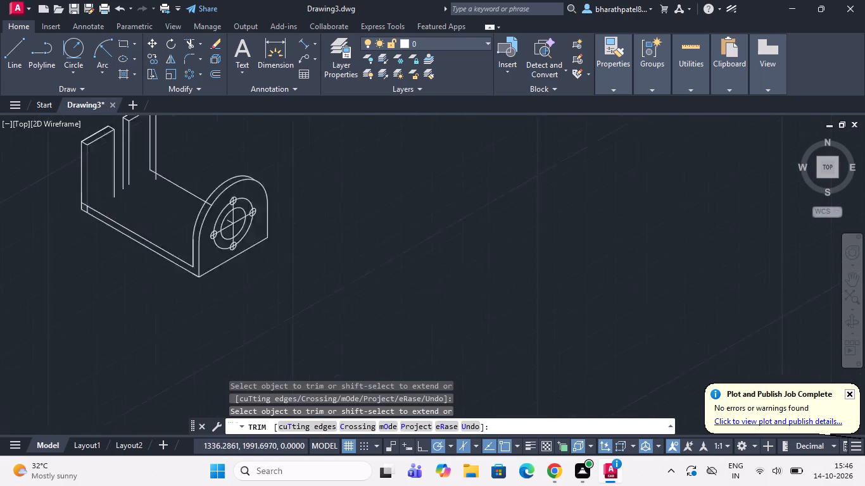
scroll(90, 185, up, 1)
scroll(77, 278, up, 3)
scroll(79, 266, down, 2)
scroll(72, 231, up, 1)
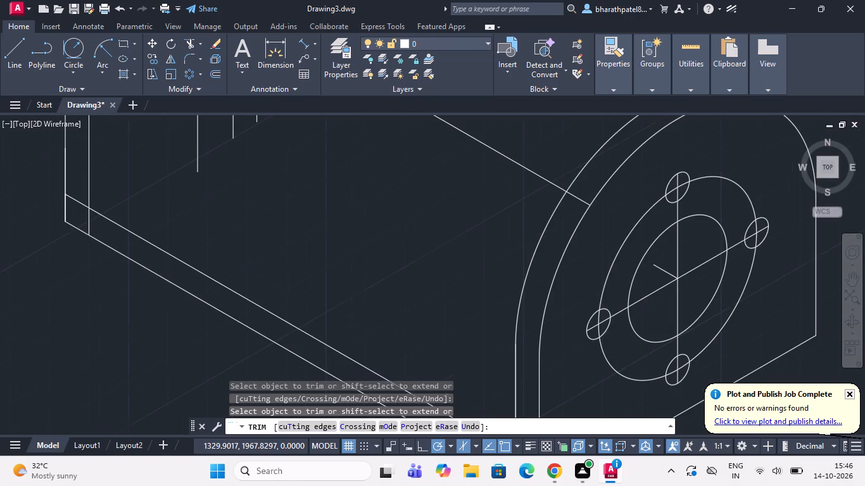
click(84, 173)
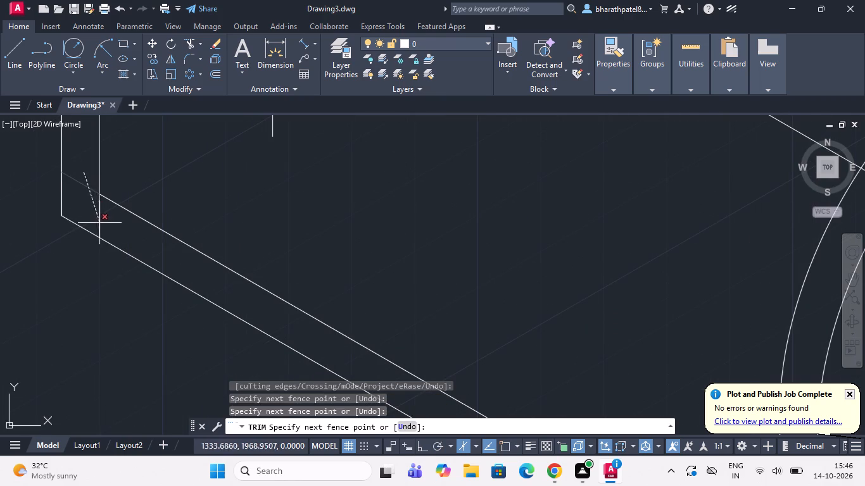
click(104, 228)
scroll(104, 228, down, 4)
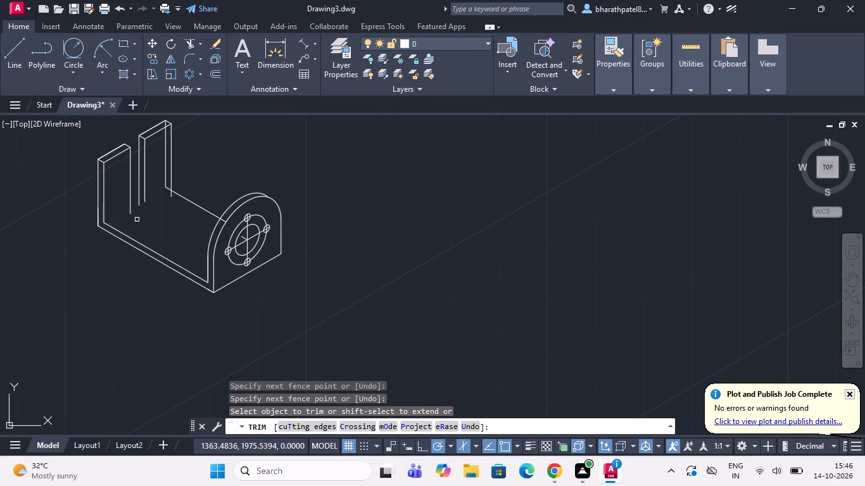
key(Escape)
Copy the large central hole circle on the rounded face from its centre to the far end of the 6-unit line.
scroll(255, 263, up, 3)
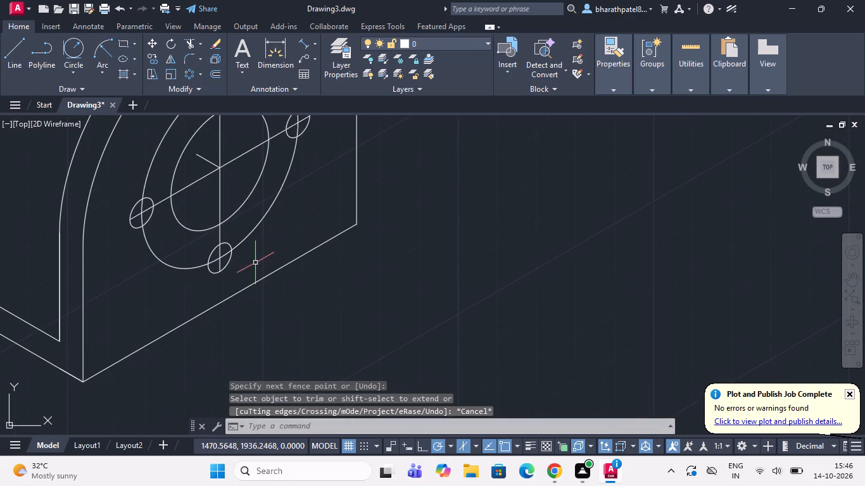
scroll(255, 263, down, 2)
click(249, 243)
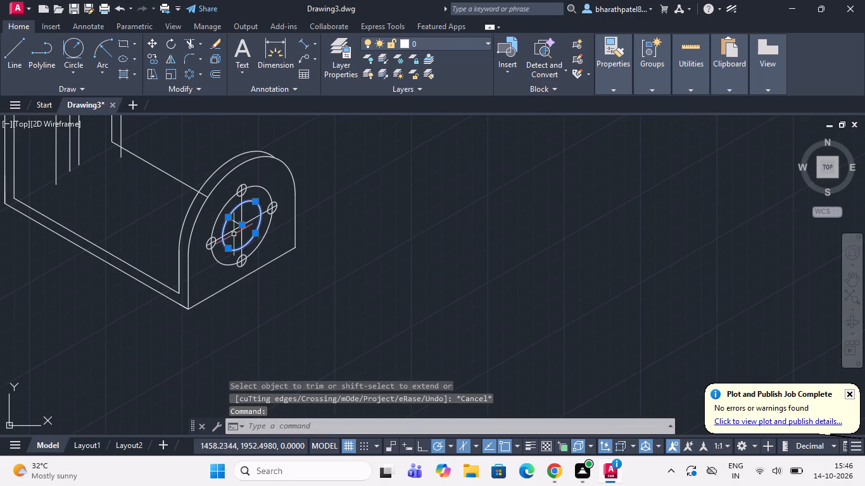
click(149, 53)
scroll(237, 211, up, 3)
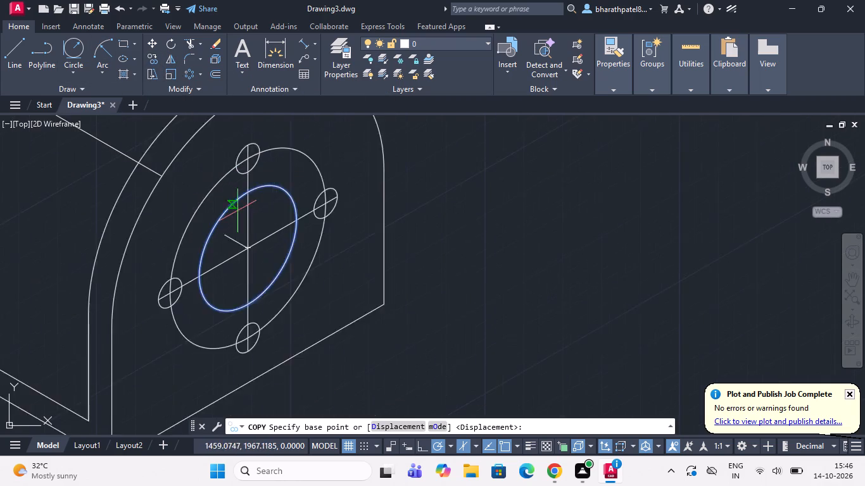
scroll(253, 272, up, 4)
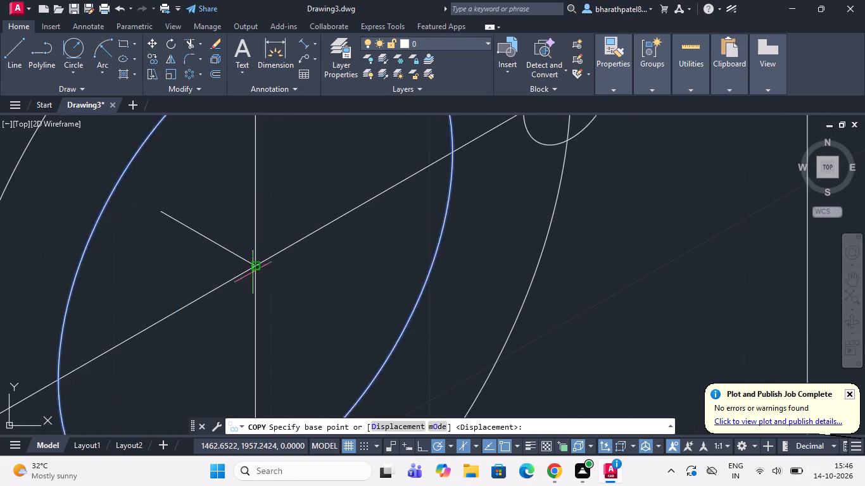
click(255, 263)
scroll(255, 263, down, 2)
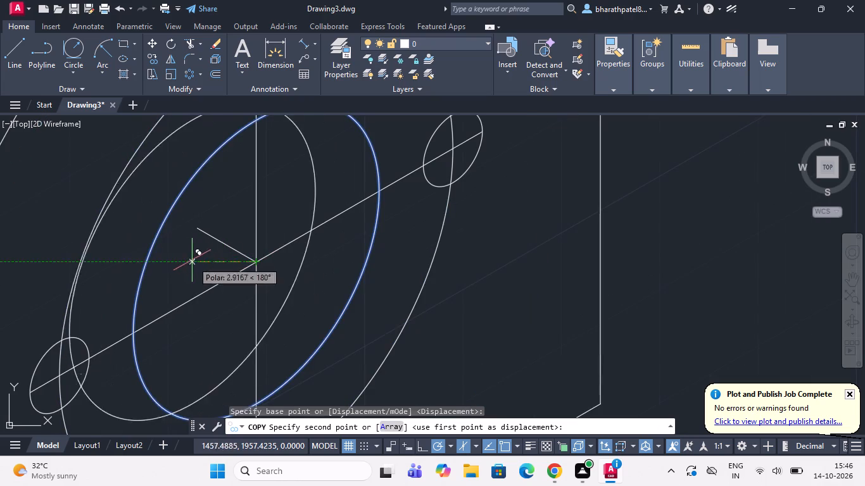
scroll(192, 239, up, 3)
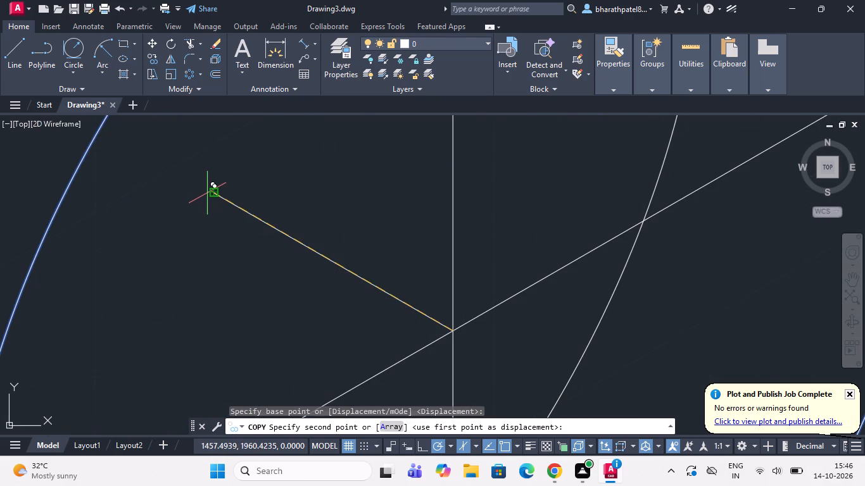
click(213, 193)
scroll(213, 193, down, 2)
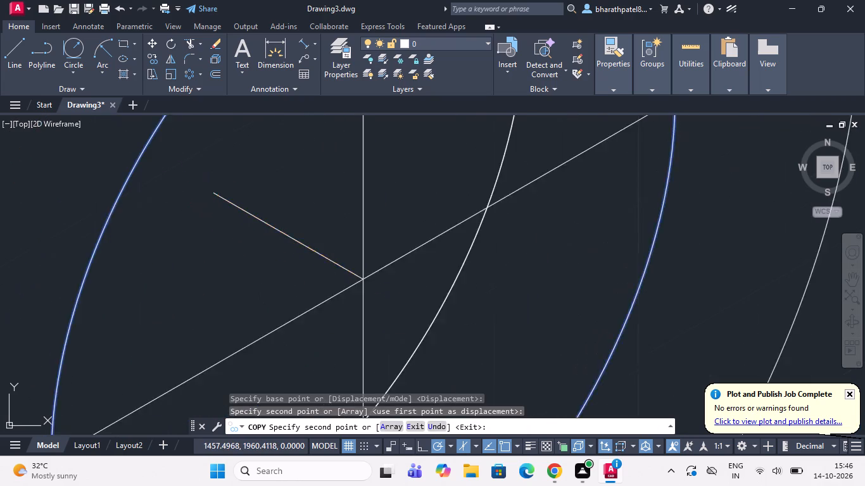
scroll(213, 193, down, 7)
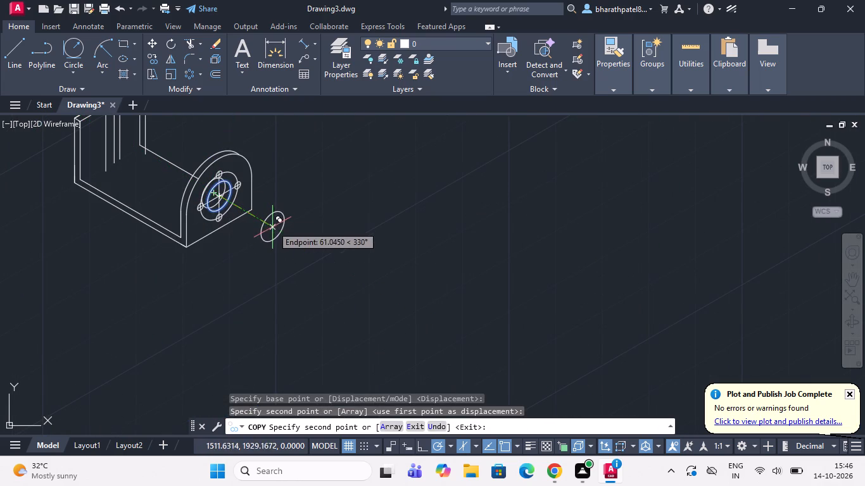
key(Escape)
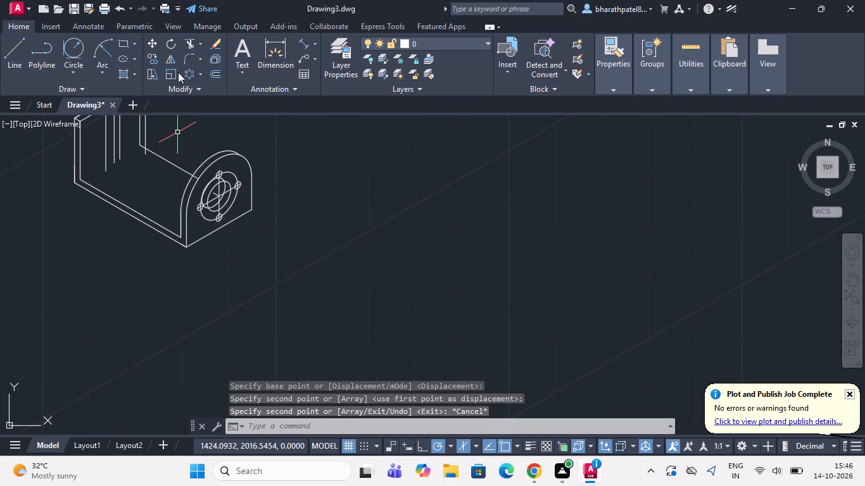
Trim the copied circle outside the central hole and beyond the vertical centreline, leaving its lower arc inside the hole.
click(188, 45)
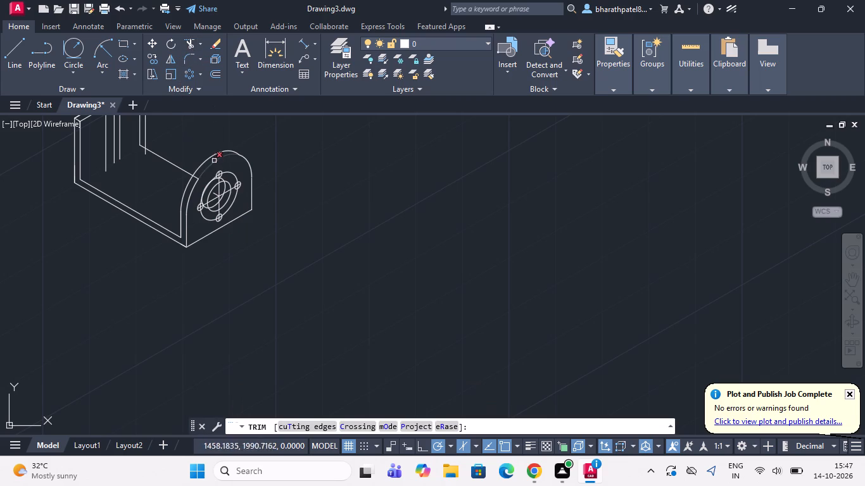
scroll(205, 192, up, 4)
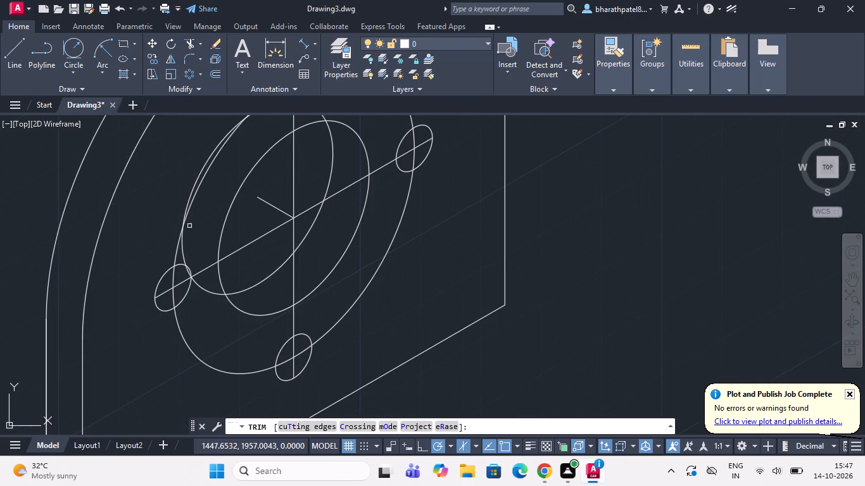
scroll(180, 256, up, 4)
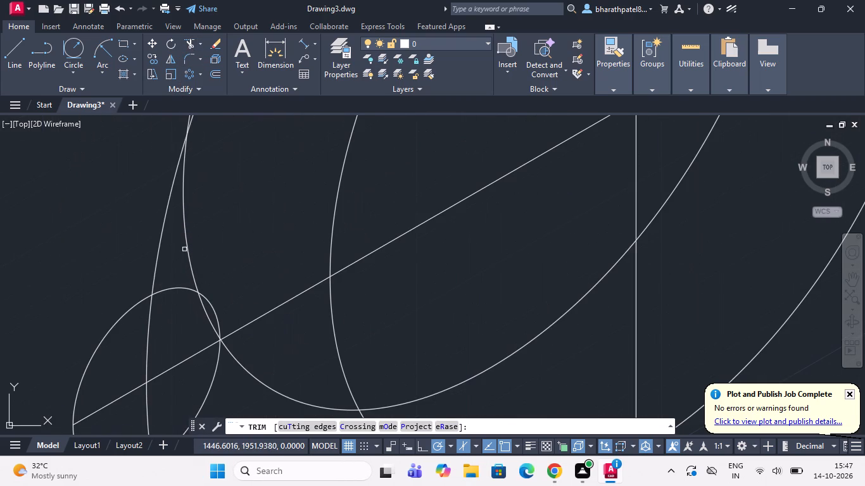
click(186, 249)
click(205, 311)
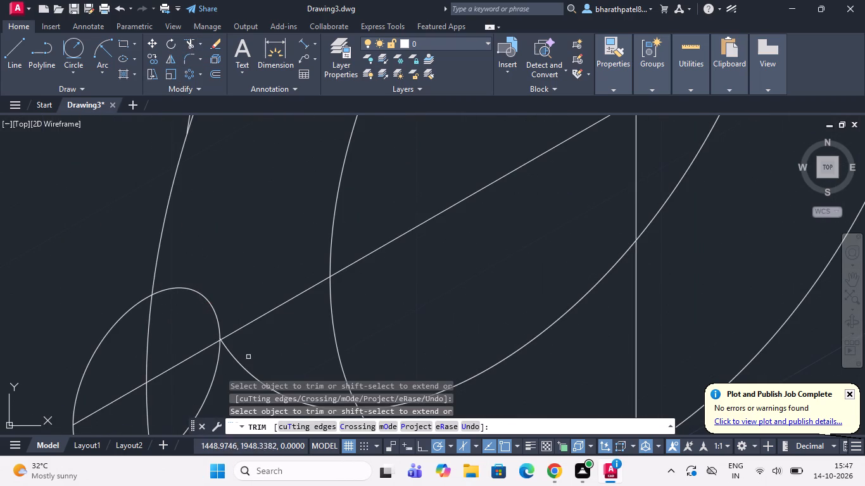
click(241, 365)
scroll(241, 366, down, 4)
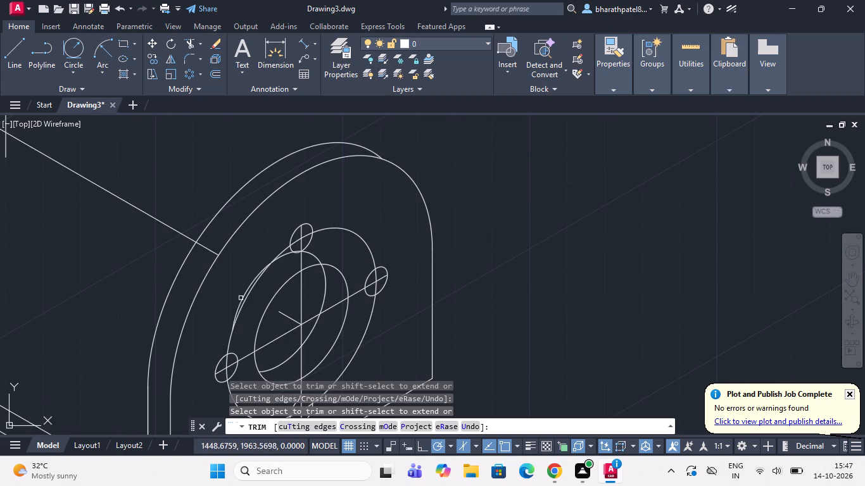
scroll(256, 258, up, 4)
click(283, 354)
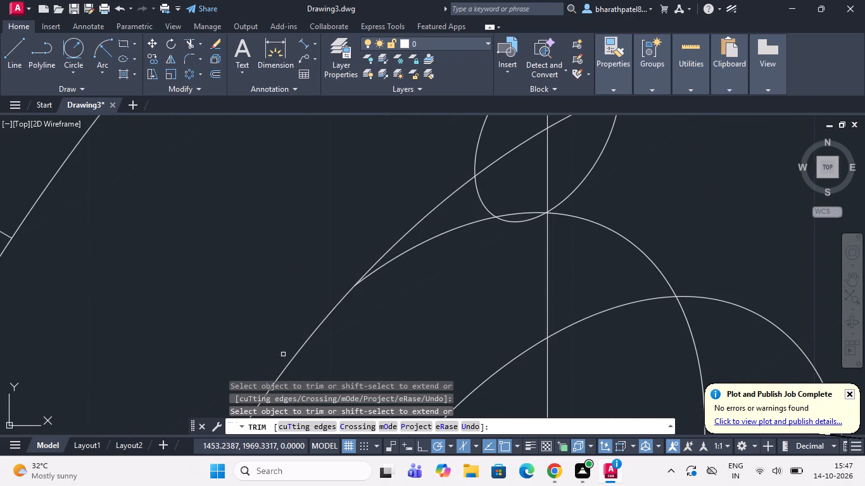
click(410, 240)
click(408, 277)
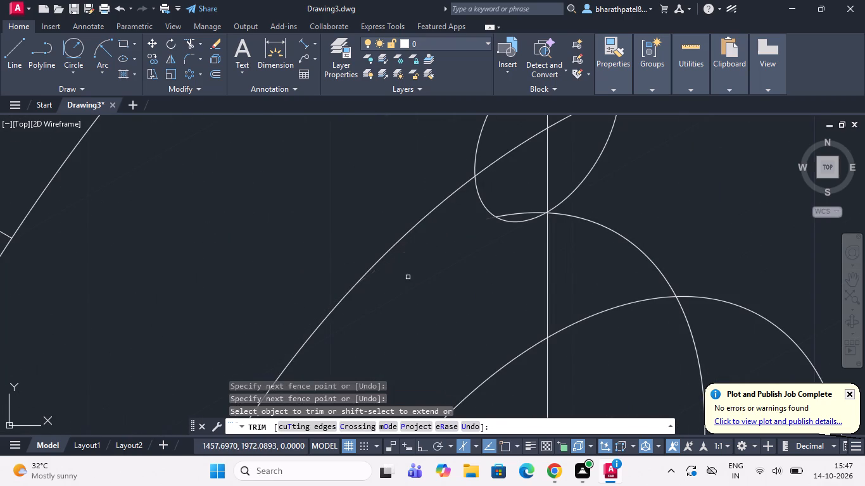
click(524, 215)
scroll(564, 219, up, 3)
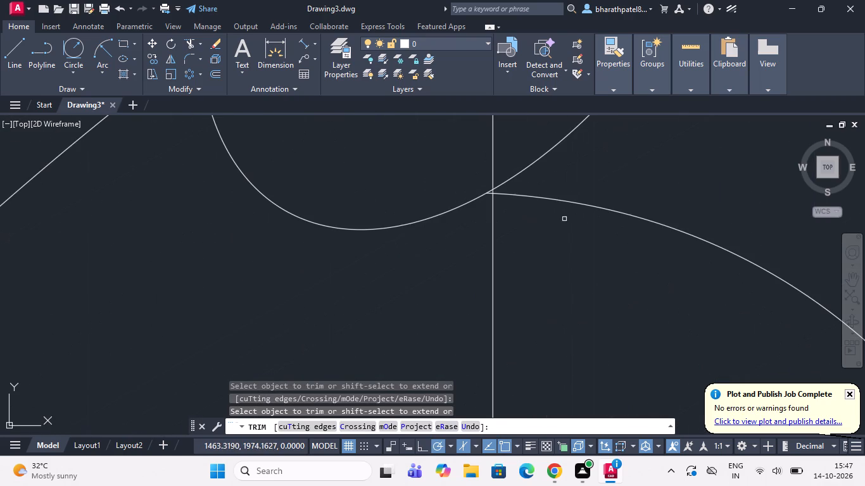
scroll(498, 200, up, 4)
click(453, 159)
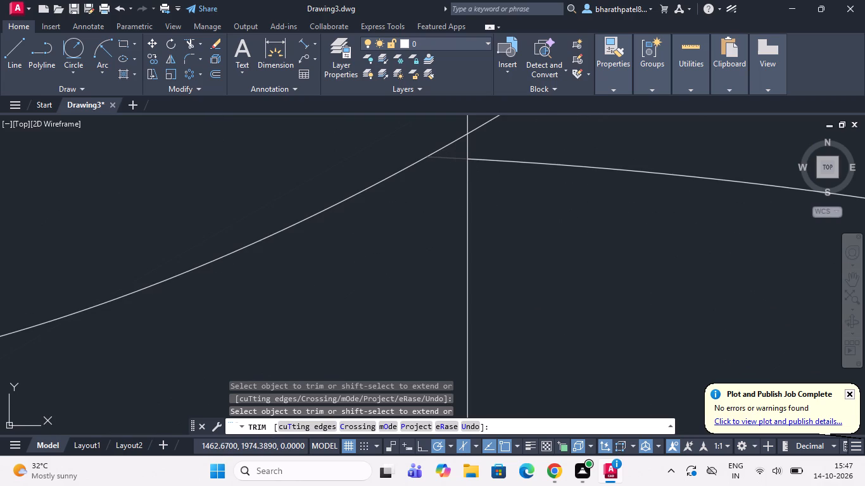
click(489, 159)
scroll(490, 159, down, 10)
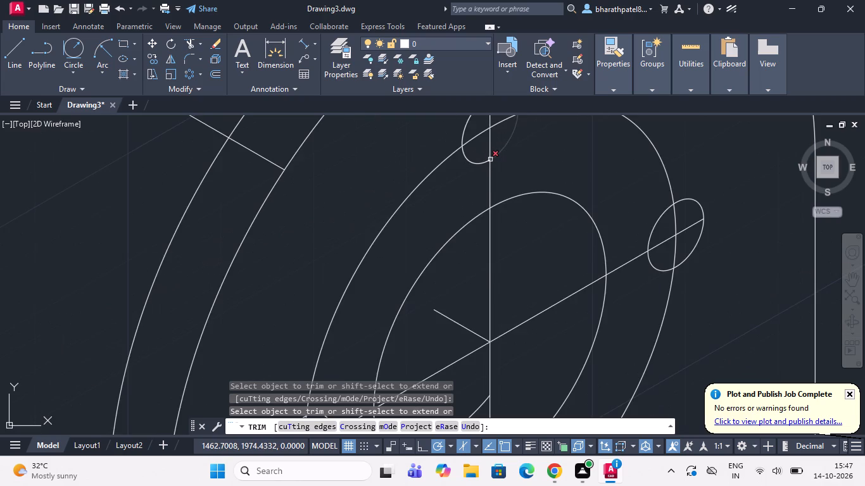
scroll(490, 159, down, 1)
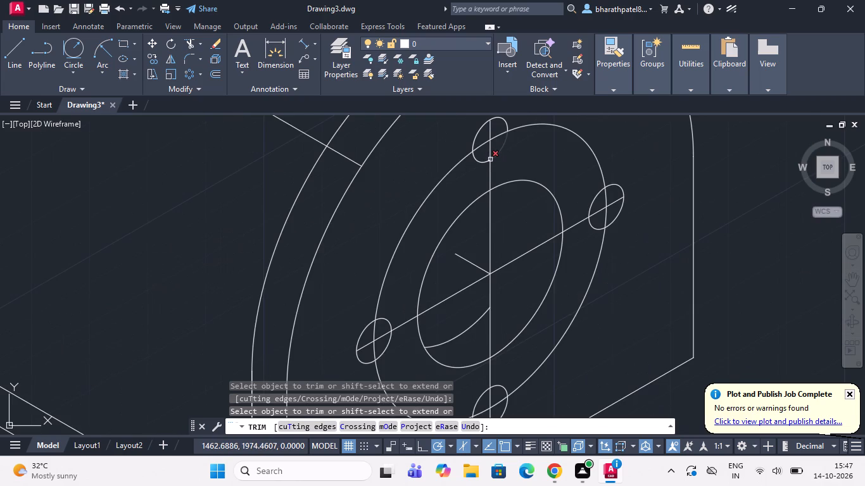
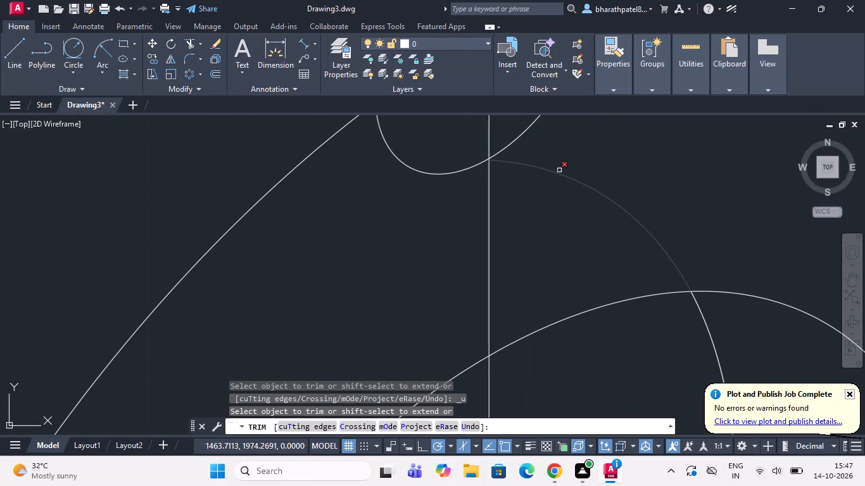
Trim the copied circle's remaining upper arc between the vertical centreline and the central hole, leaving only the arc inside the hole.
scroll(647, 190, down, 3)
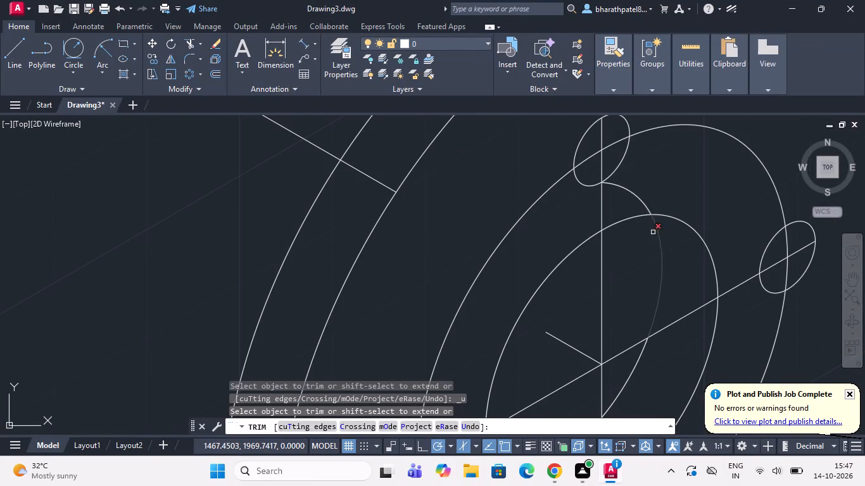
click(641, 200)
Draw a 60-unit line at 330° from the slotted left face's lower front corner along the base's lower edge.
scroll(641, 200, down, 3)
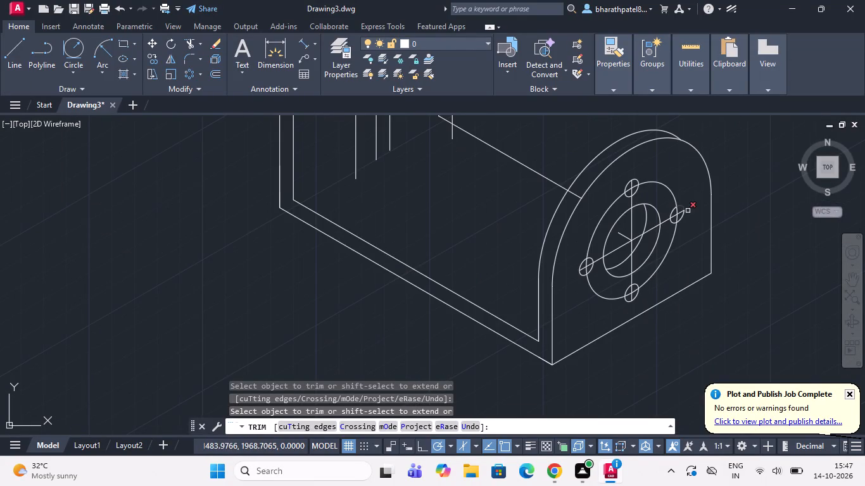
scroll(528, 291, down, 2)
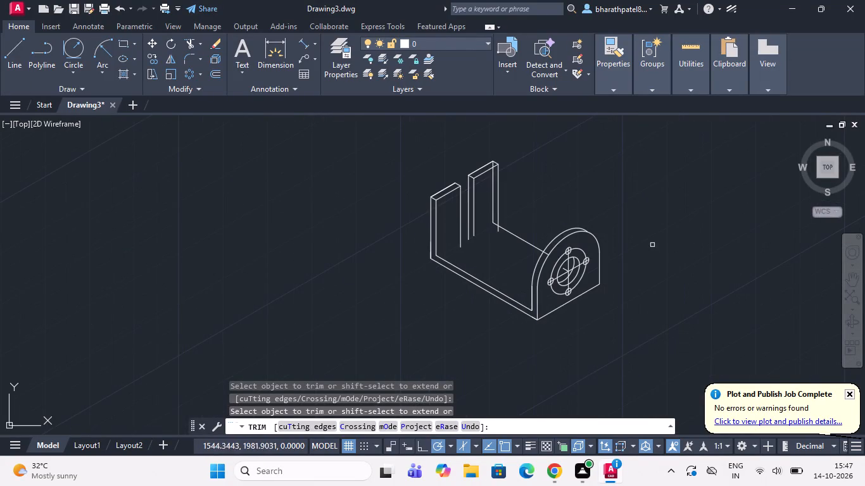
scroll(647, 243, up, 1)
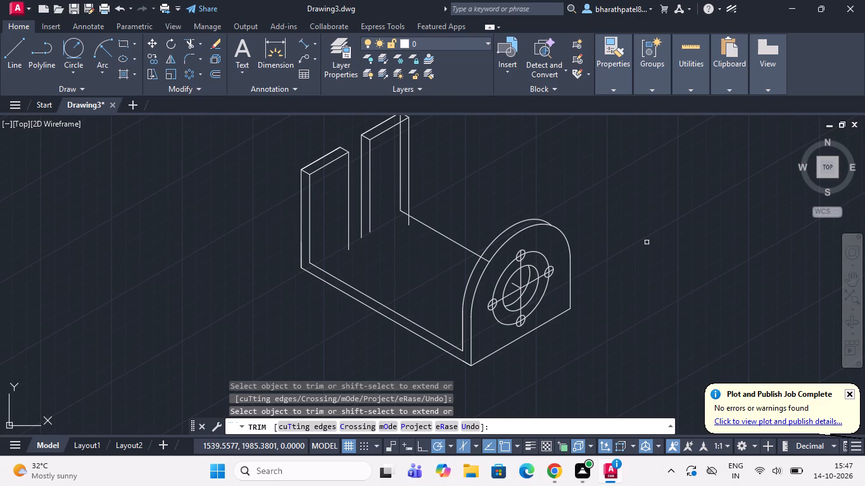
click(10, 44)
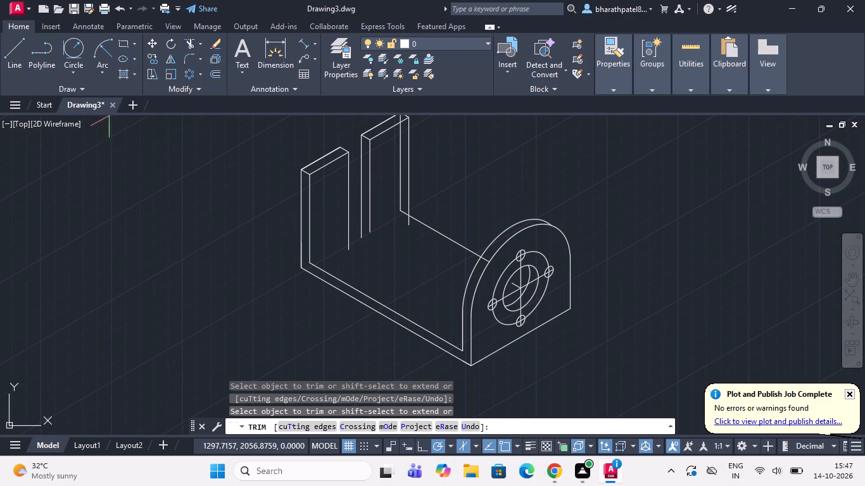
scroll(302, 270, up, 3)
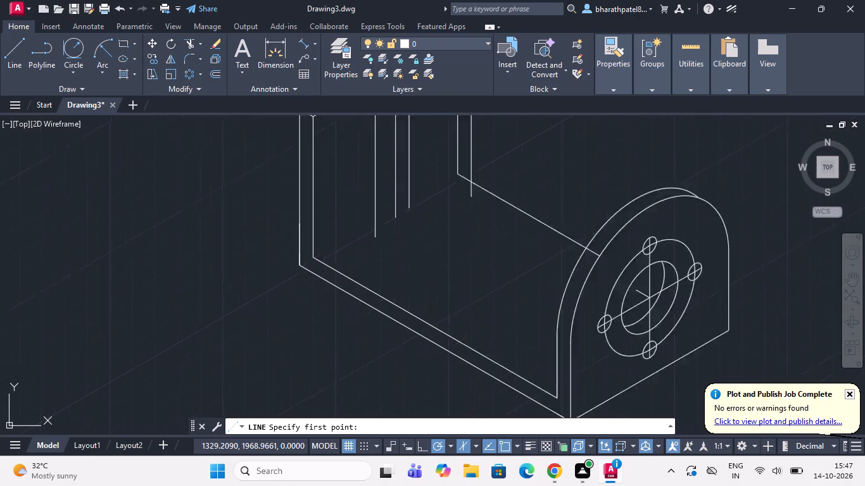
scroll(302, 270, up, 1)
click(282, 242)
scroll(282, 242, down, 8)
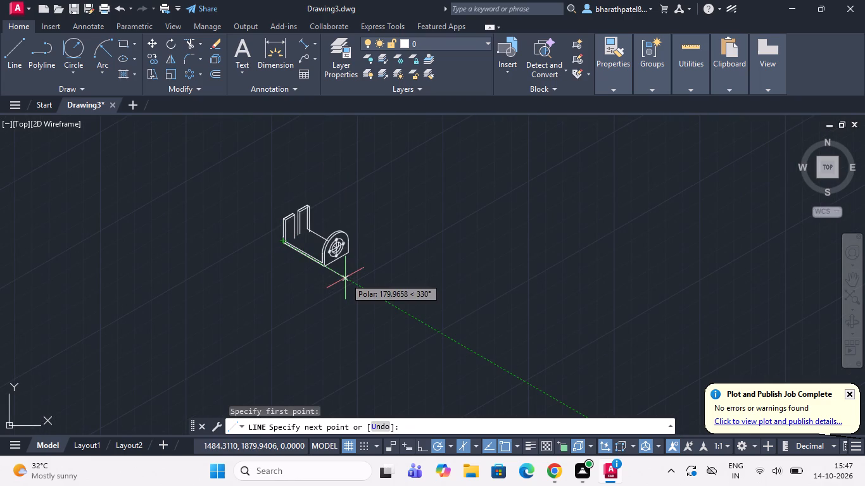
text(60)
key(Return)
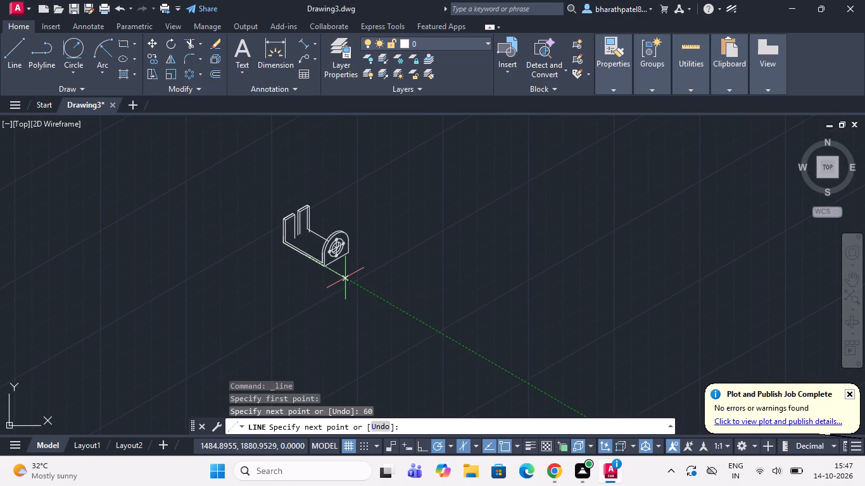
scroll(277, 246, up, 2)
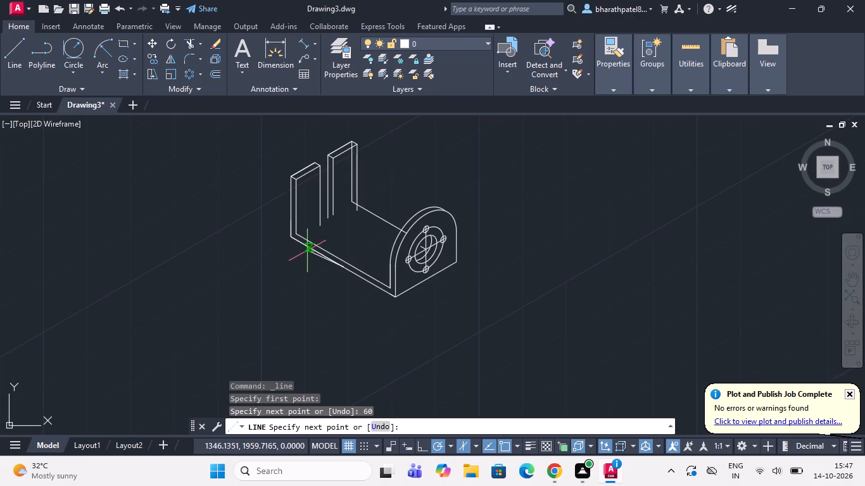
scroll(312, 247, up, 3)
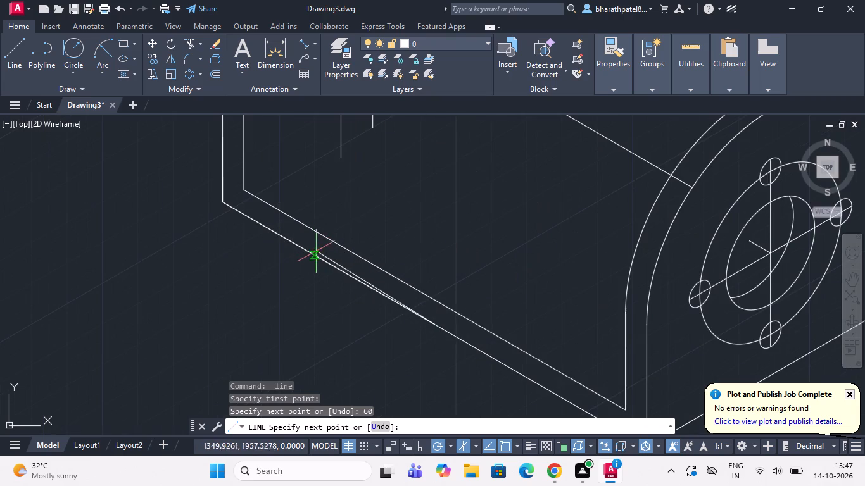
scroll(482, 257, down, 5)
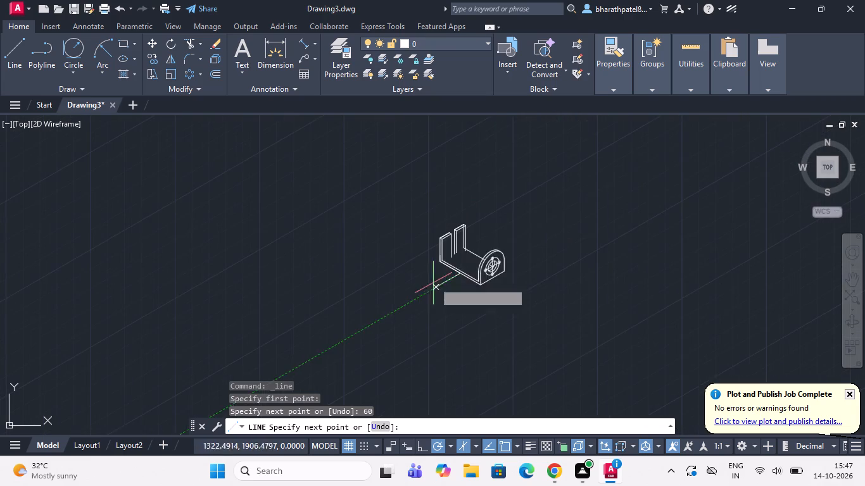
scroll(489, 243, up, 3)
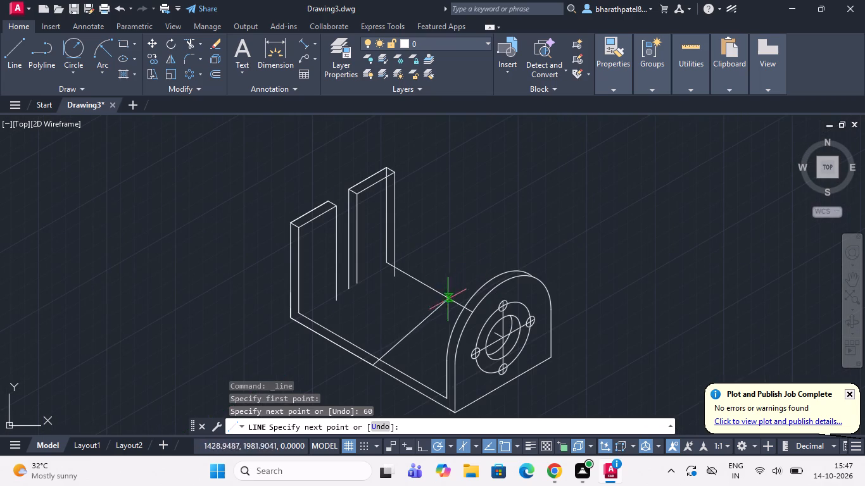
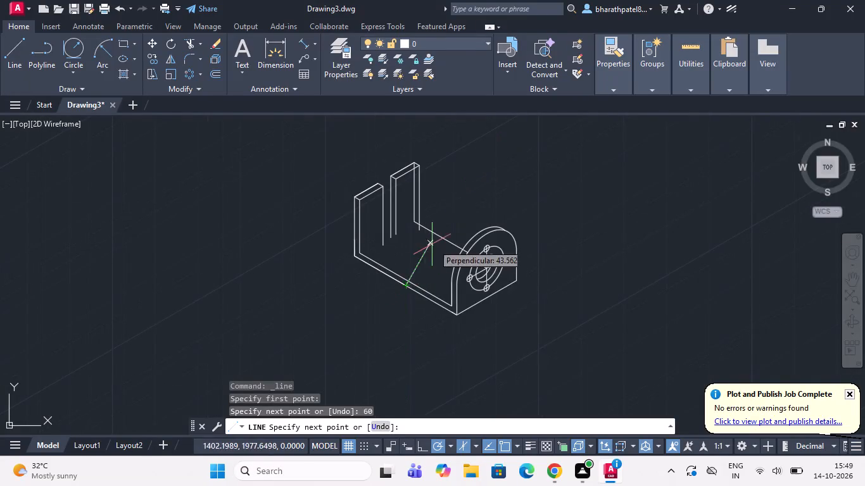
Continue from the 60-unit line's end with a 6-unit line at 90° and a 70-unit line at 30° across the base.
scroll(415, 275, up, 2)
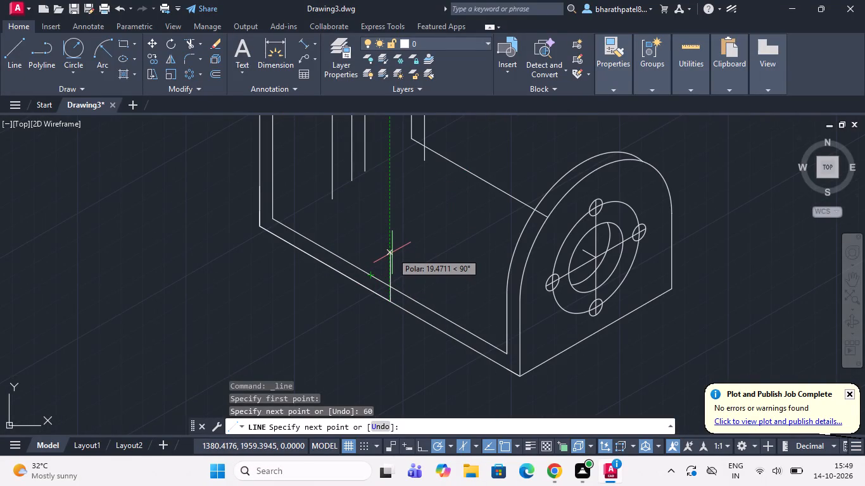
key(6)
key(Return)
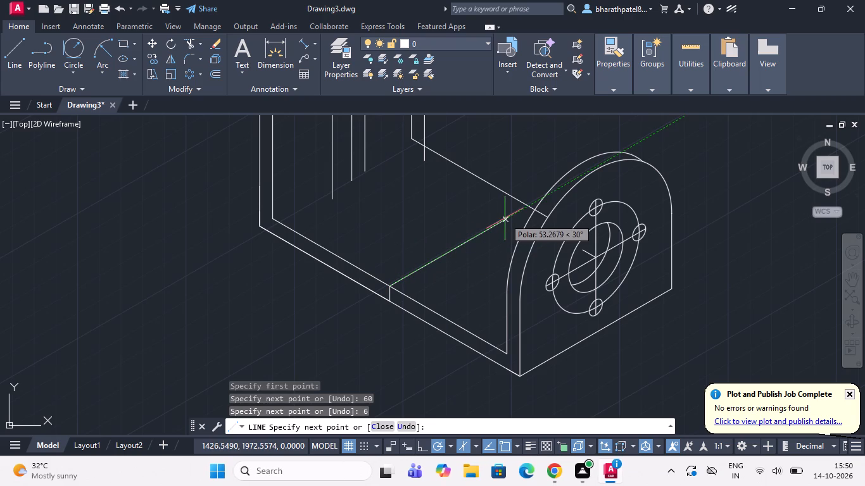
text(70)
key(Return)
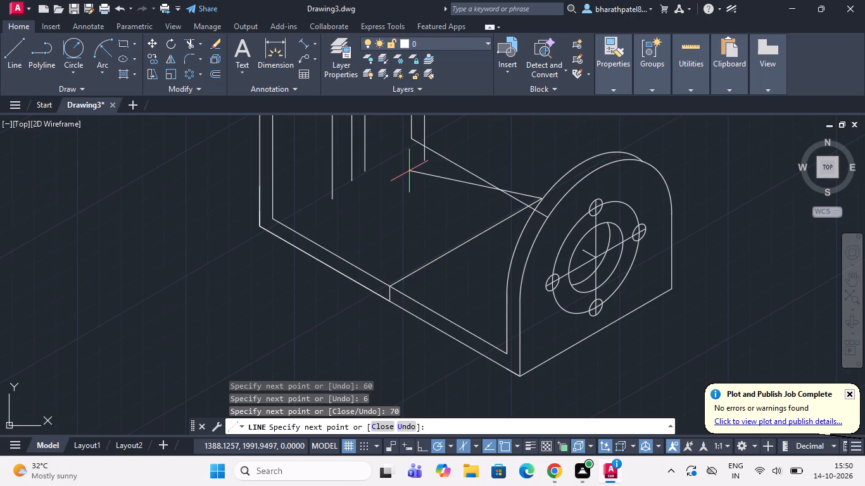
key(Escape)
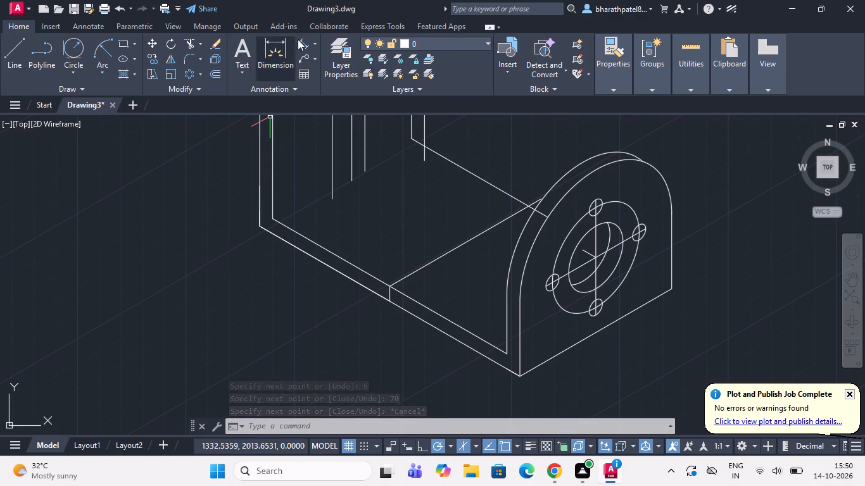
Trim the end of the 70-unit cross line that overhangs the base's rear edge.
click(186, 44)
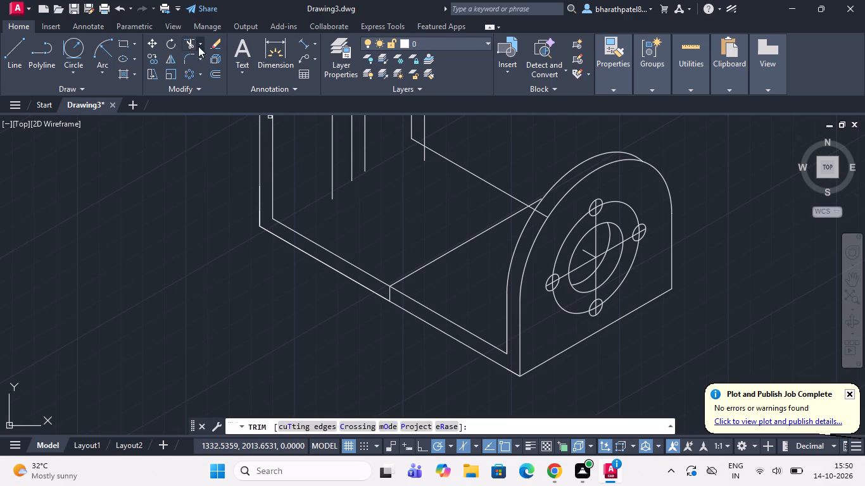
click(189, 42)
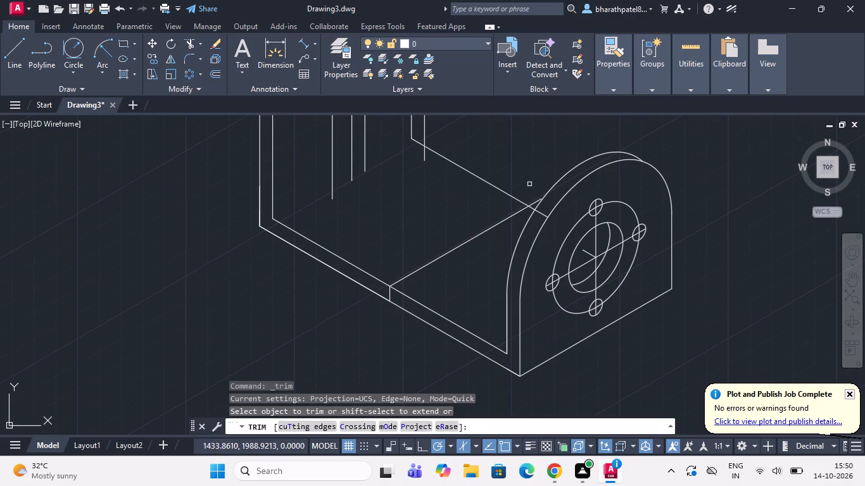
scroll(530, 208, up, 3)
click(538, 187)
scroll(524, 184, down, 3)
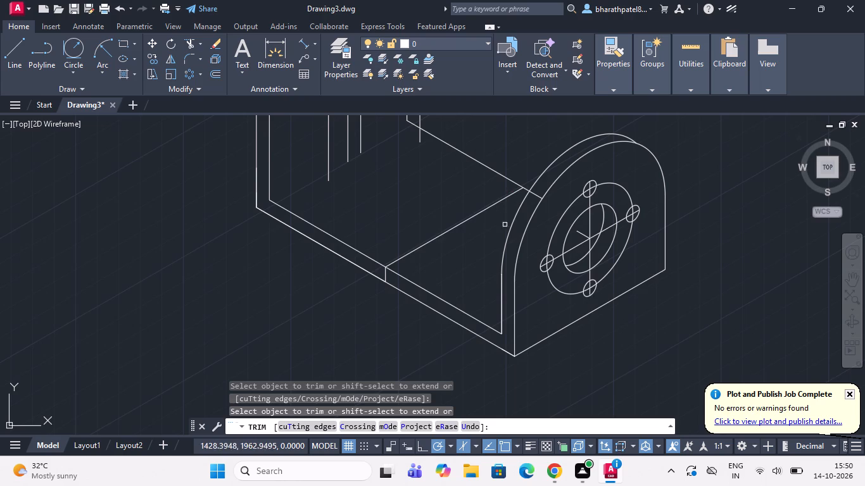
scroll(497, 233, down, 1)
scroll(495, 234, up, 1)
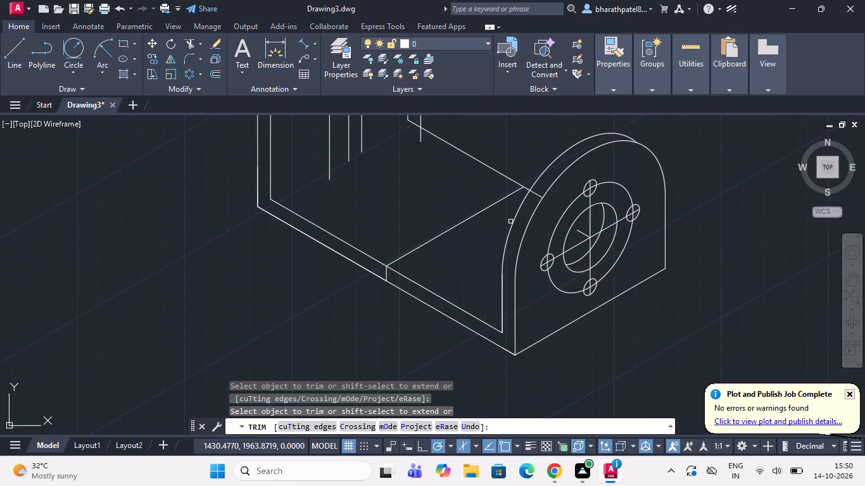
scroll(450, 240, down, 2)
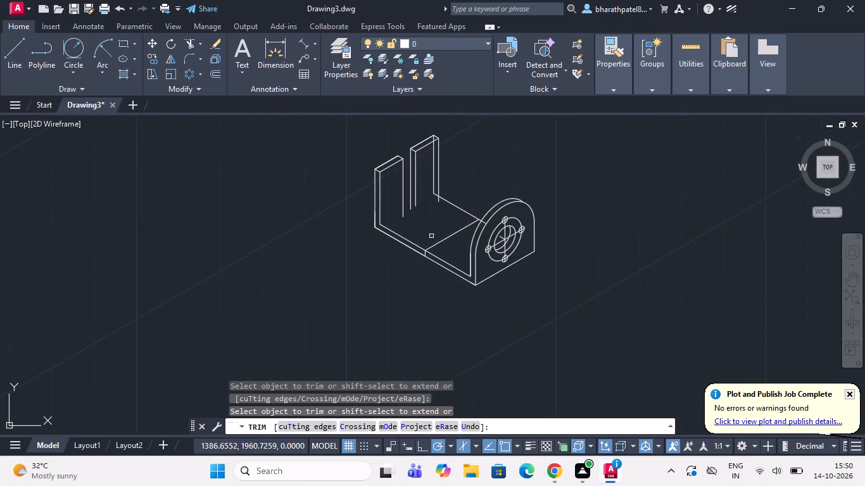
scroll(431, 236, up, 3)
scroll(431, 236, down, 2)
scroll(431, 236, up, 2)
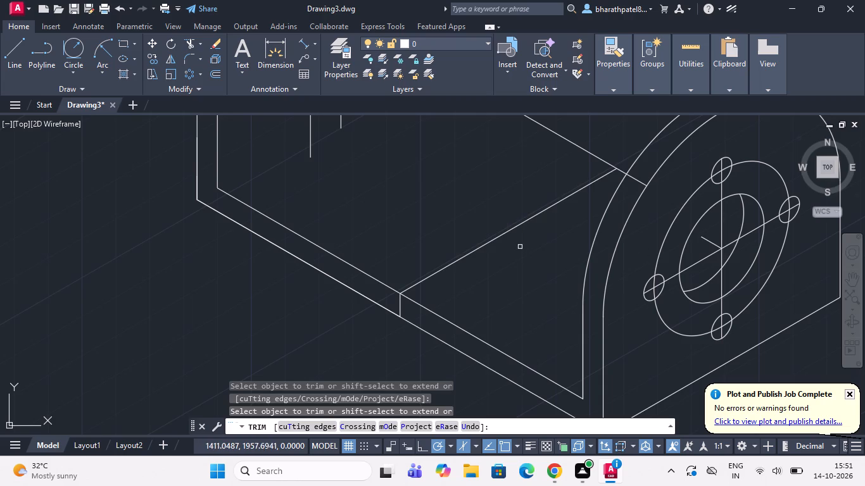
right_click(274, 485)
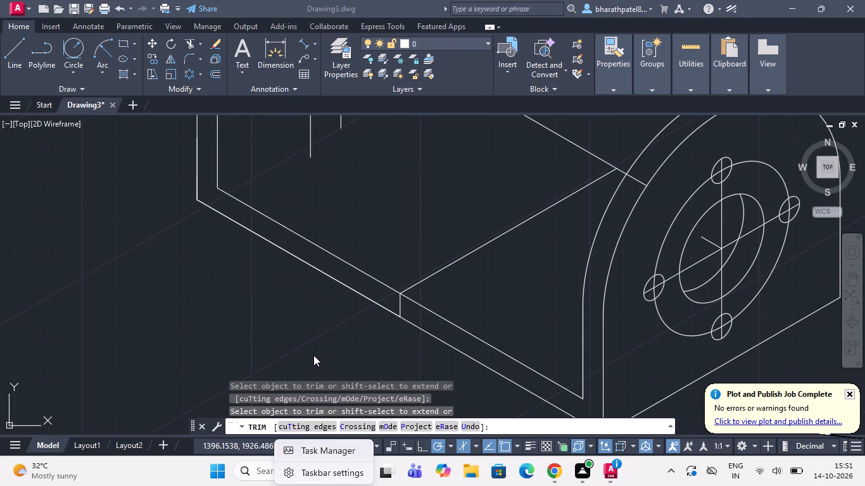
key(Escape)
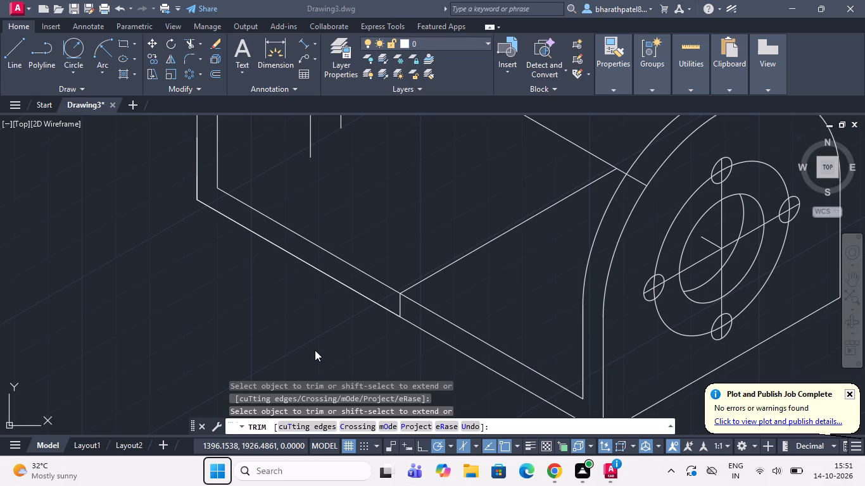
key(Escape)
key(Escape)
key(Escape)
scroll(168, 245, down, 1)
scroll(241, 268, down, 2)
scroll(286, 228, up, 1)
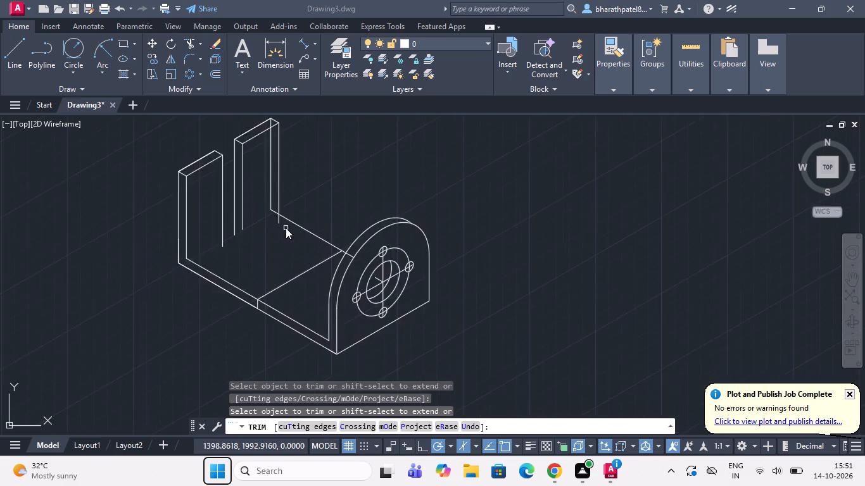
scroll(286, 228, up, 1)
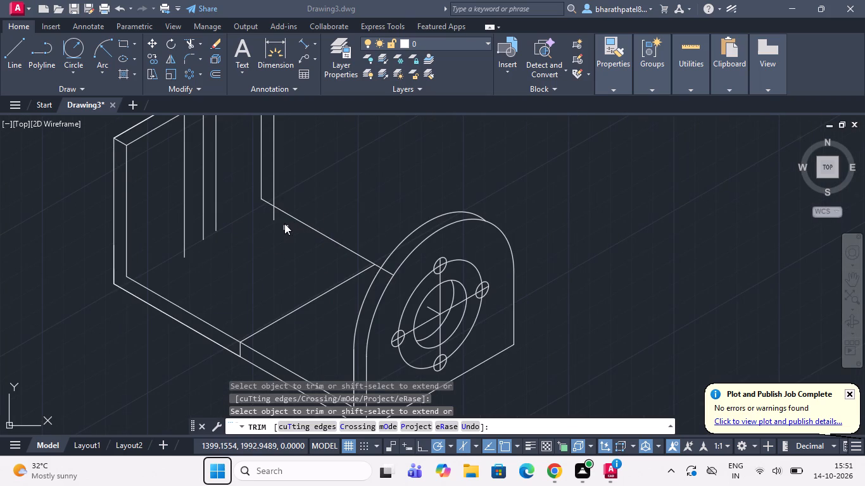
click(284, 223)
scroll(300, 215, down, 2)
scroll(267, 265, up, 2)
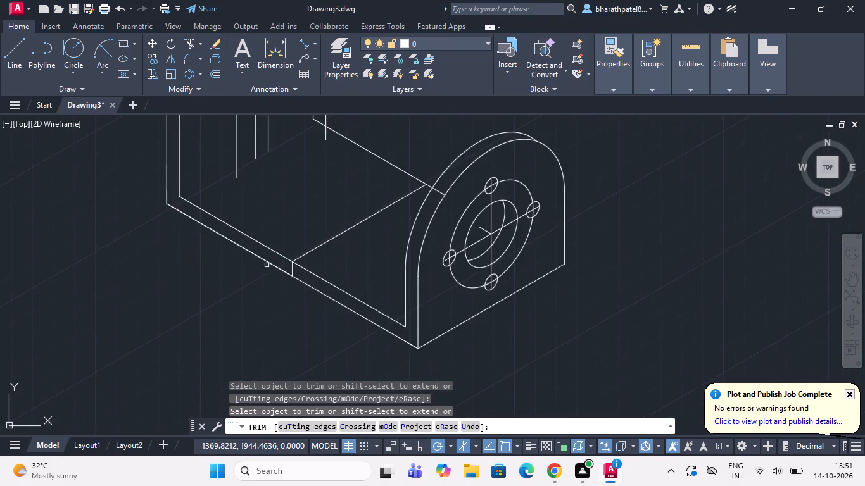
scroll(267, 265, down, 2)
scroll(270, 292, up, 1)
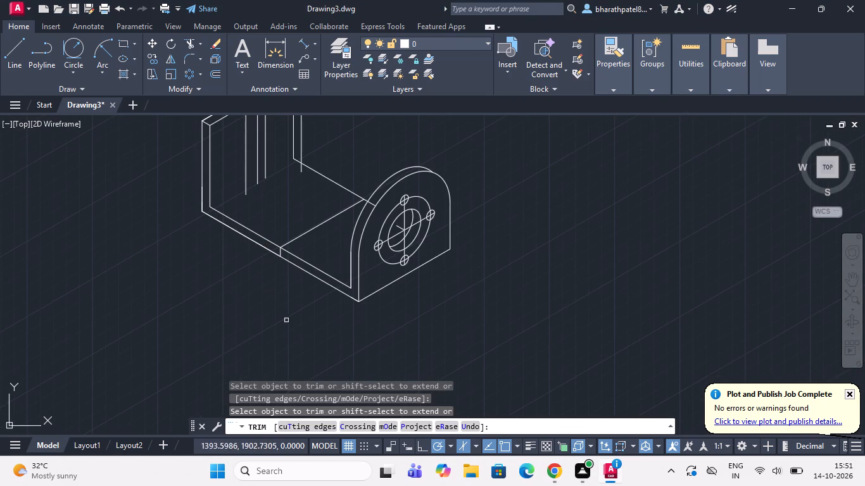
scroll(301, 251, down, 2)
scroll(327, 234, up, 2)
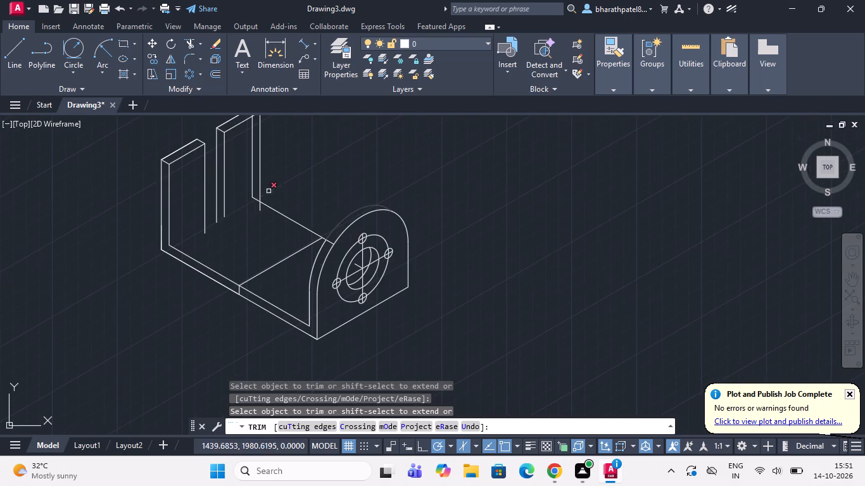
Draw a 20-unit line at 150° from the base cross line's midpoint, ending with a short segment back toward the base's front edge.
click(20, 51)
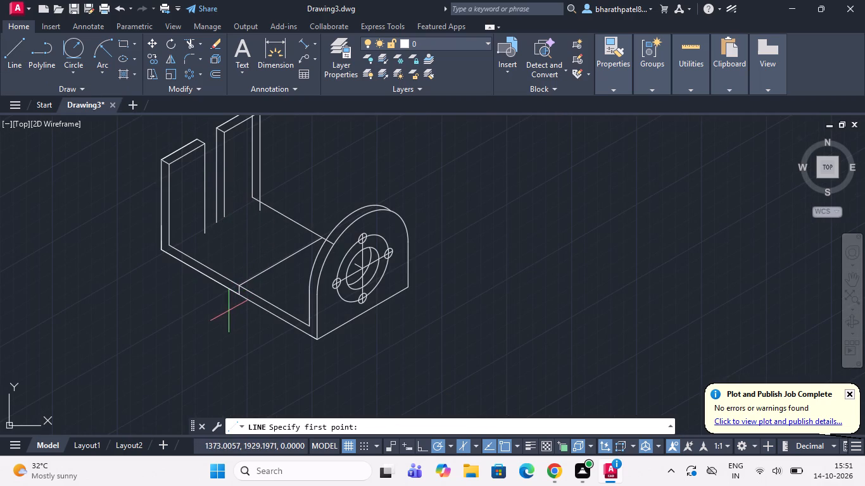
click(279, 263)
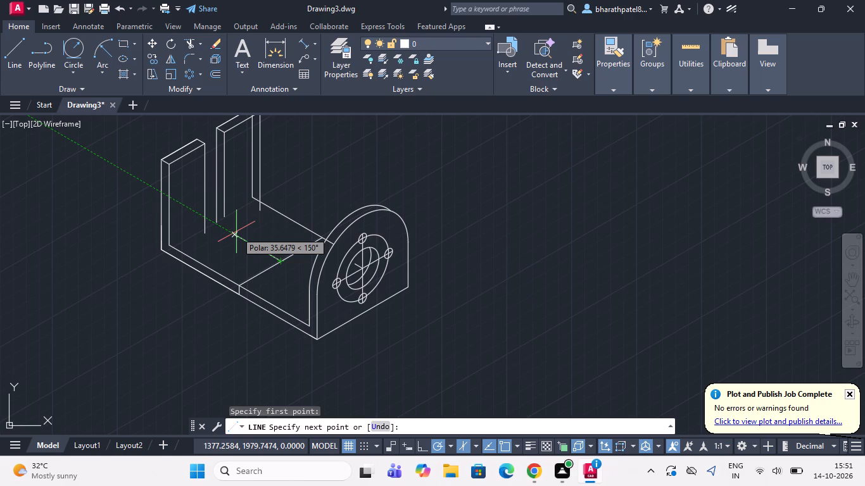
text(20)
key(Return)
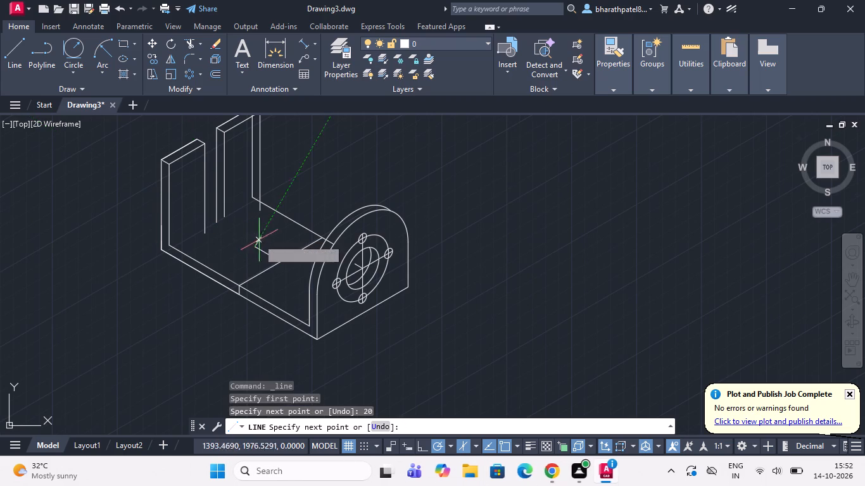
scroll(246, 261, up, 1)
click(241, 252)
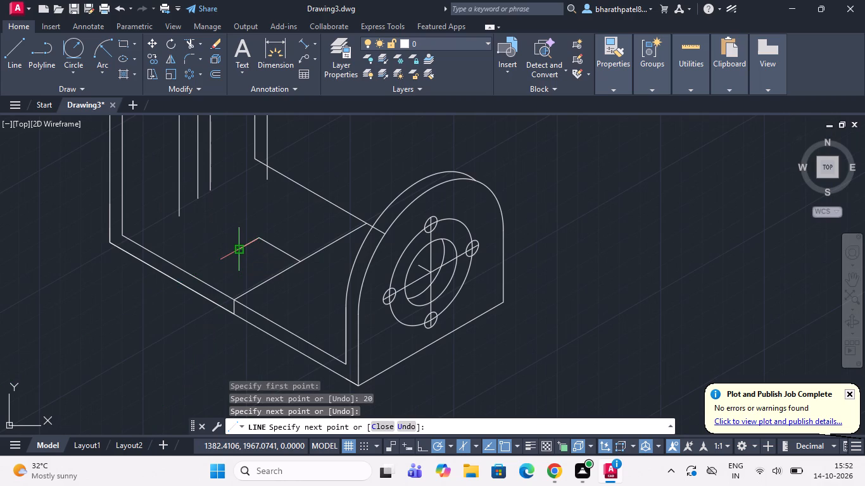
key(Escape)
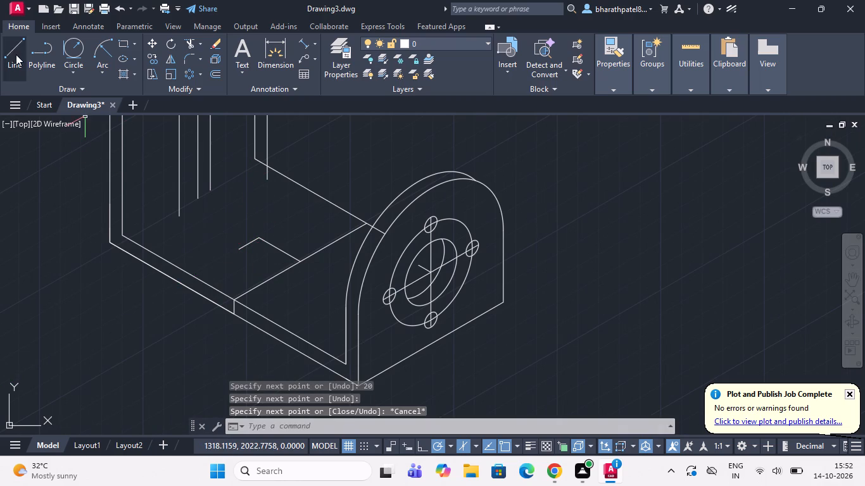
Extend the base centreline with another 20-unit line at 150° from the end of the first 20-unit line.
click(16, 54)
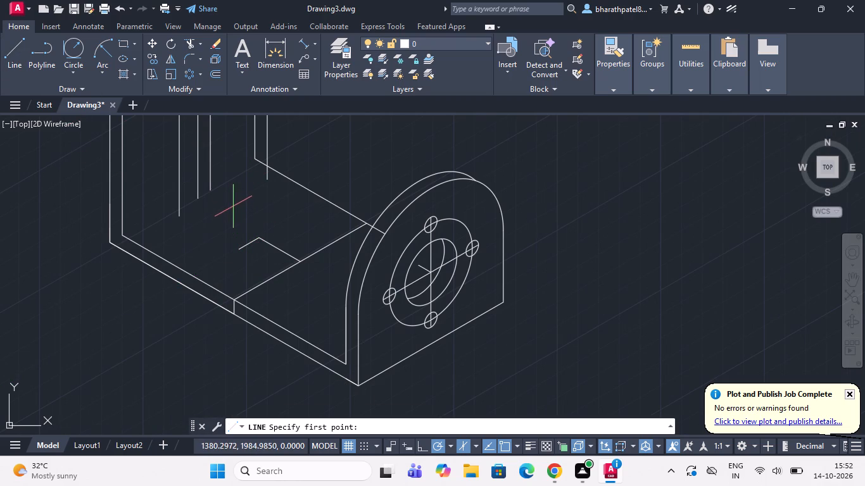
click(258, 237)
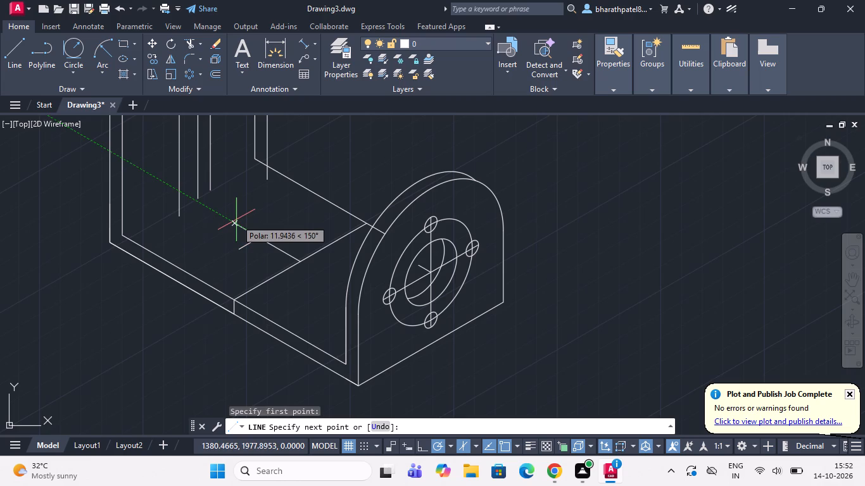
text(20)
key(Return)
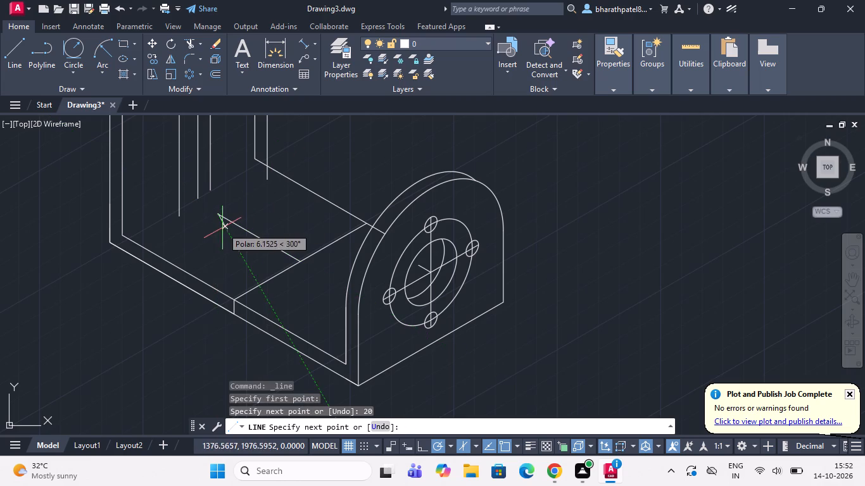
key(Escape)
Draw a top-isoplane isocircle with a 6-unit radius centred on the far end of the base centreline.
scroll(249, 220, up, 3)
scroll(249, 220, down, 2)
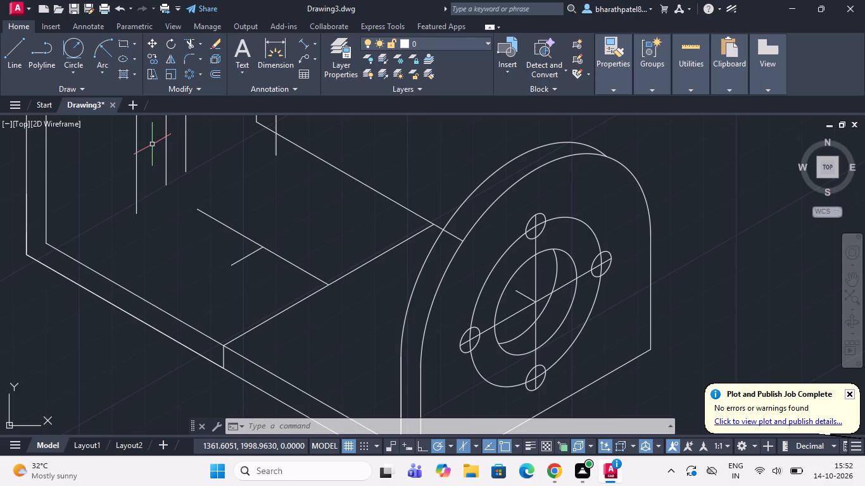
scroll(215, 230, down, 1)
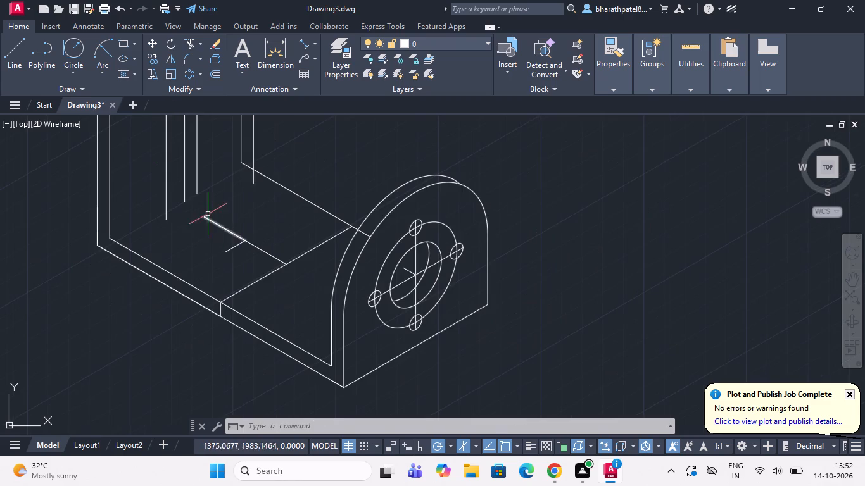
scroll(205, 211, up, 1)
scroll(189, 212, down, 1)
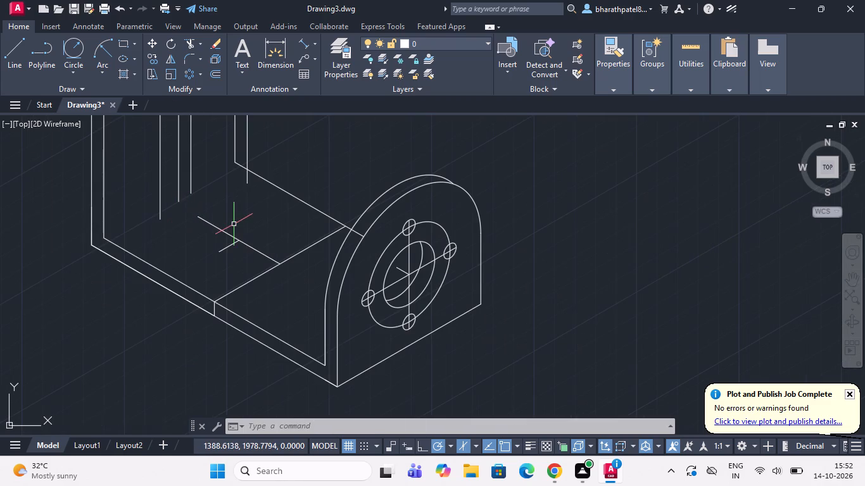
scroll(193, 231, down, 1)
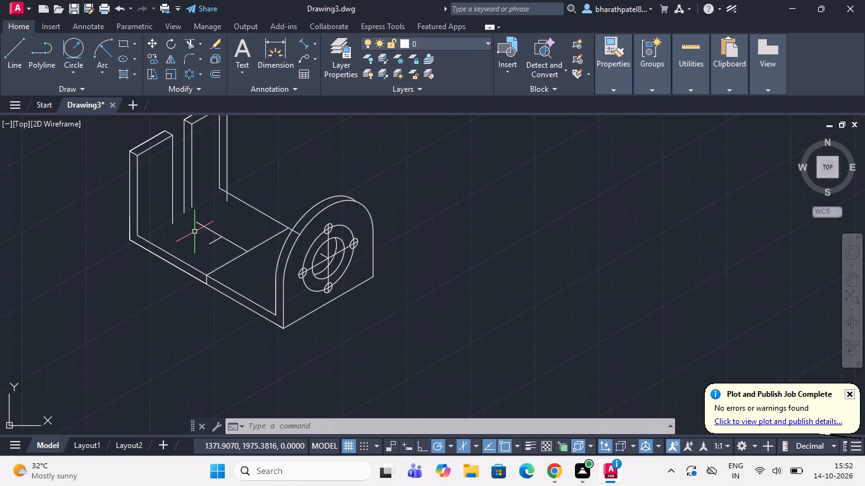
text(ell)
key(Return)
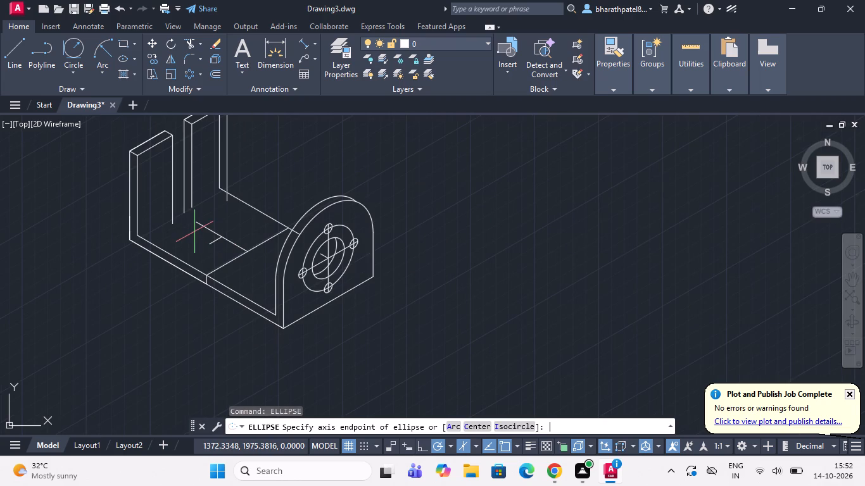
click(519, 426)
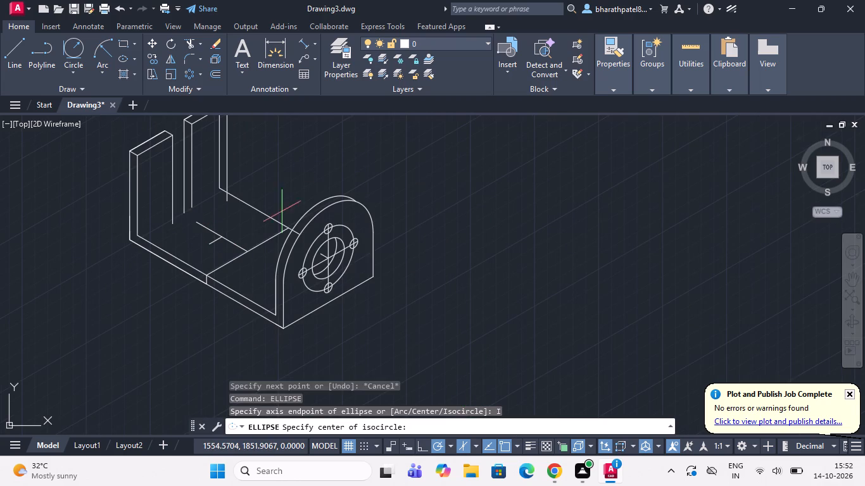
scroll(155, 229, up, 3)
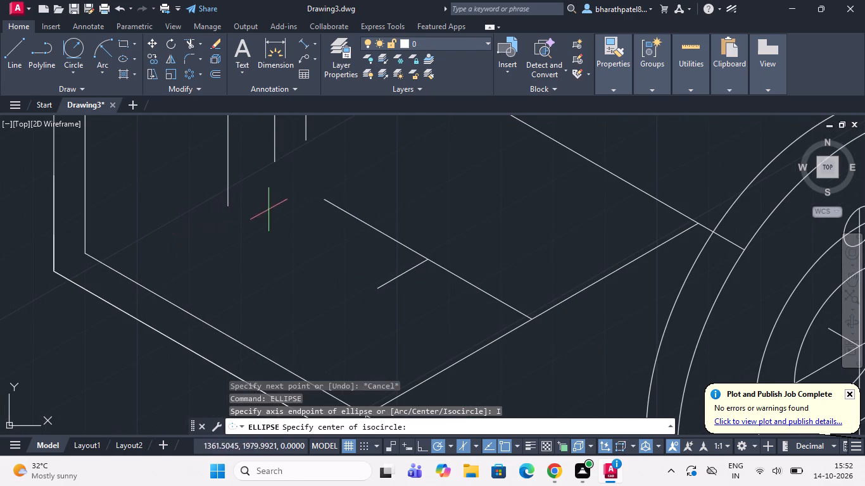
click(325, 196)
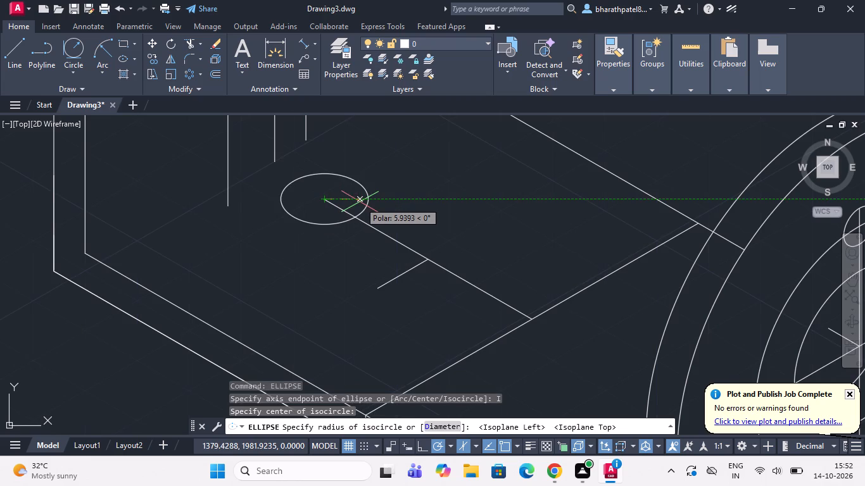
key(6)
key(Return)
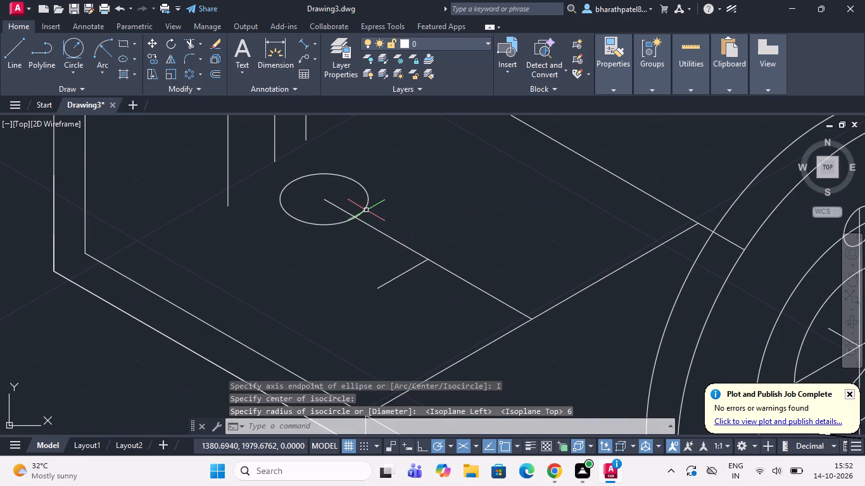
Copy the isocircle from its centre to the junction of the two 20-unit centreline segments.
click(366, 210)
click(153, 56)
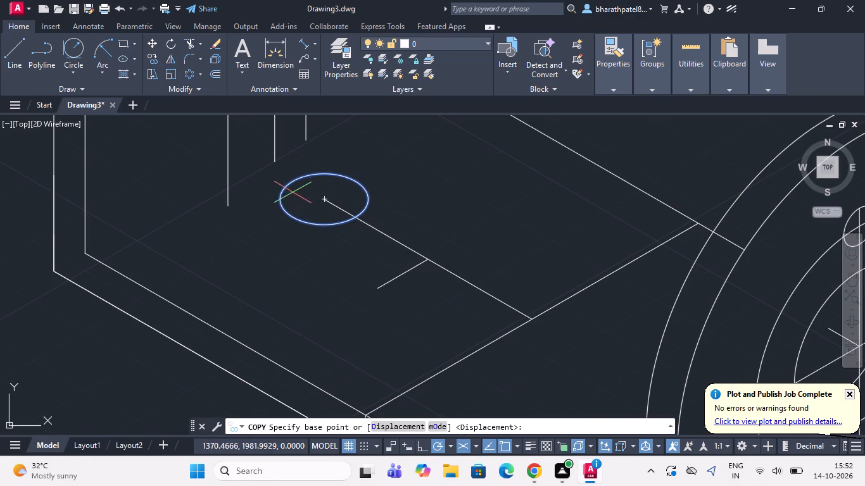
click(324, 201)
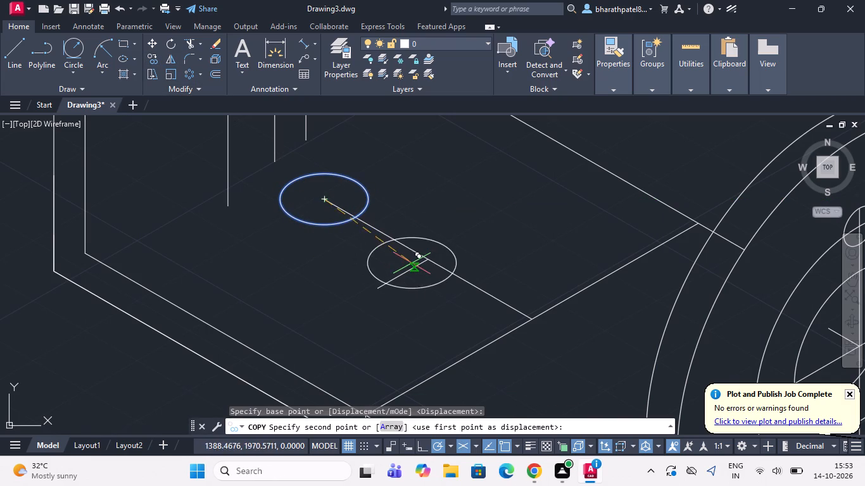
scroll(418, 265, down, 1)
scroll(415, 267, up, 4)
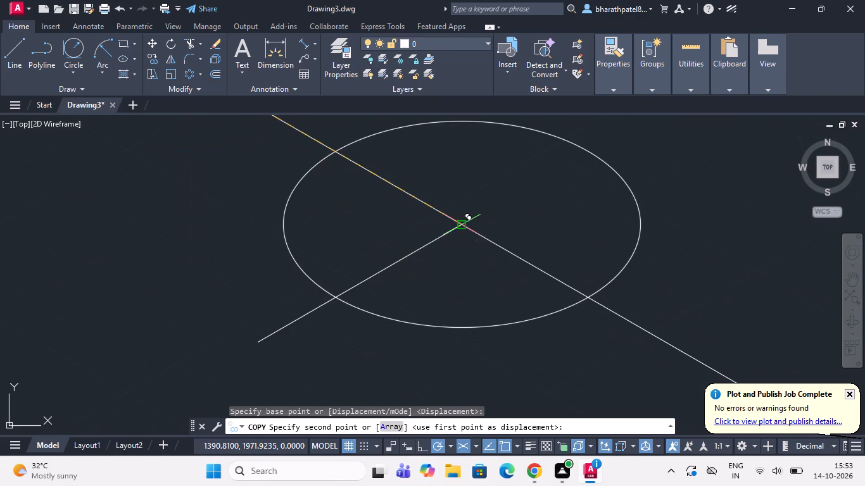
click(464, 223)
scroll(456, 227, down, 5)
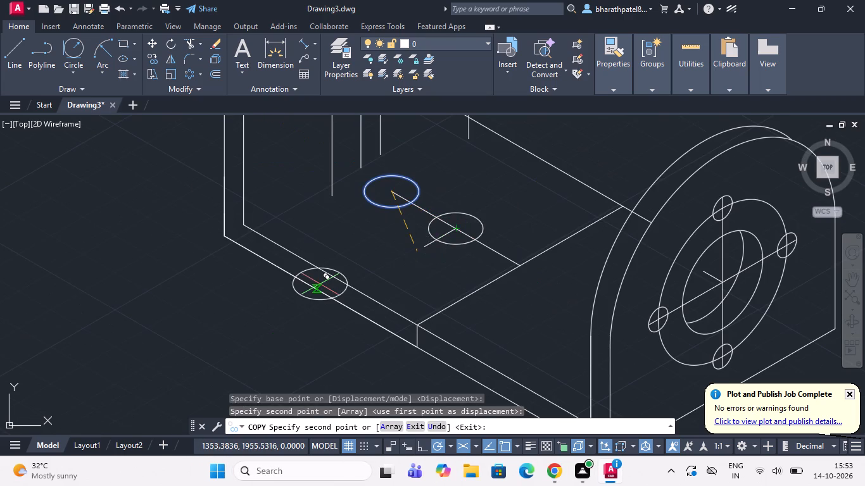
key(Escape)
Draw a cross centreline along the 30° axis through the far isocircle's centre, extending past both sides of it.
scroll(319, 284, down, 2)
click(13, 47)
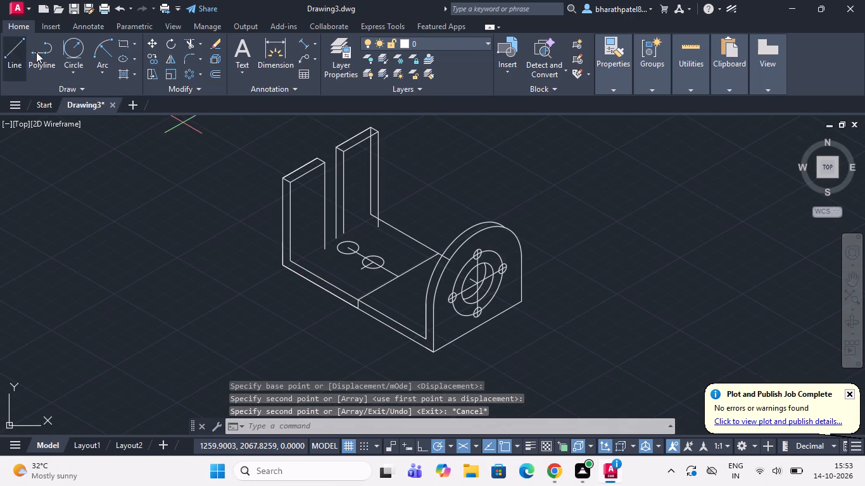
scroll(370, 252, up, 3)
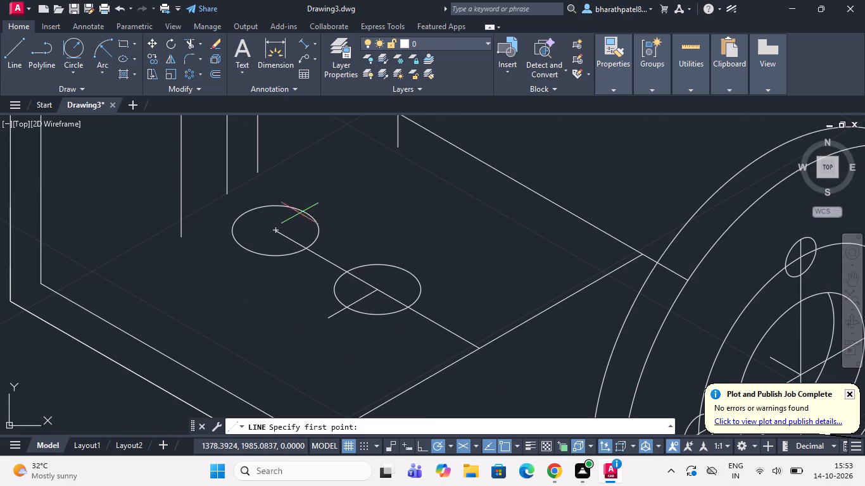
click(15, 54)
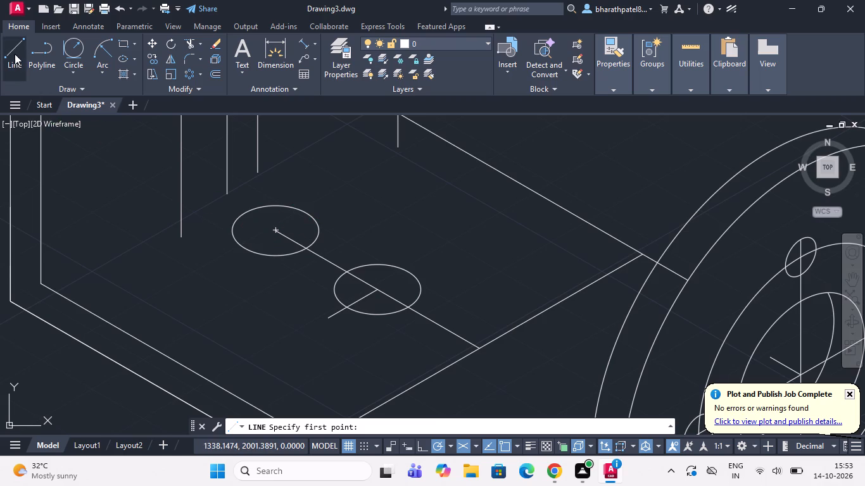
click(278, 227)
click(331, 200)
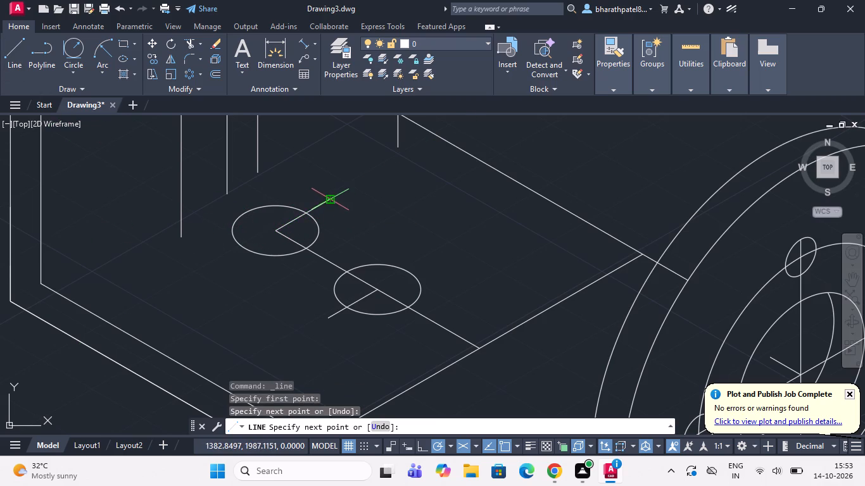
click(222, 256)
key(Escape)
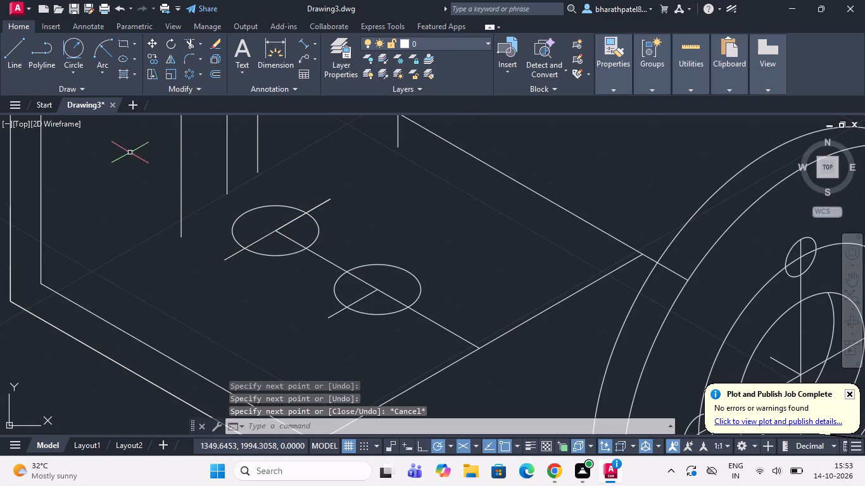
Draw a line at 30° from the copied isocircle's centre past its rear side to complete its cross centreline.
click(14, 59)
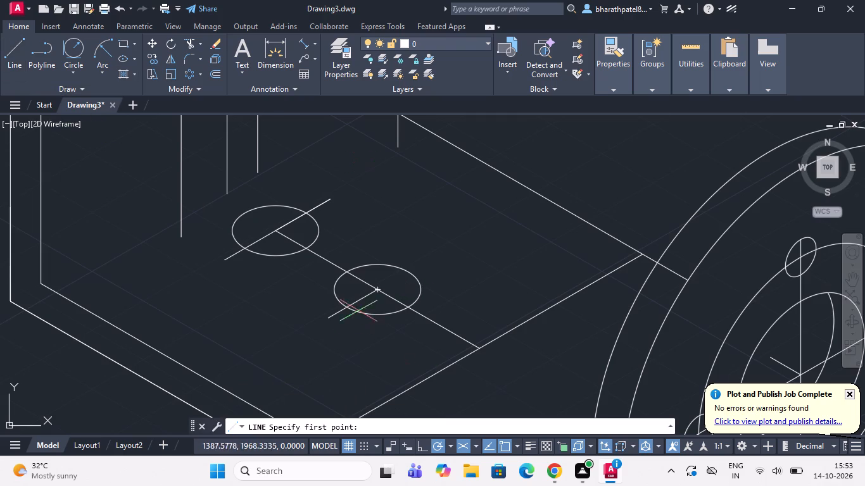
click(377, 291)
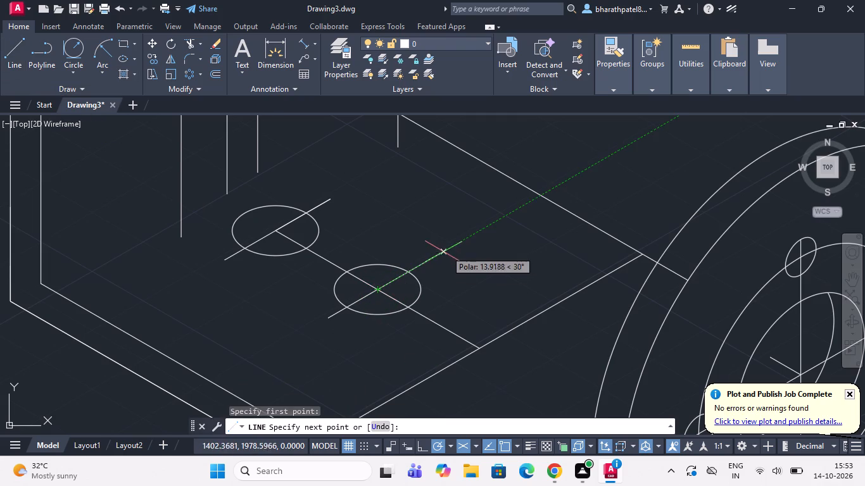
click(441, 254)
key(Escape)
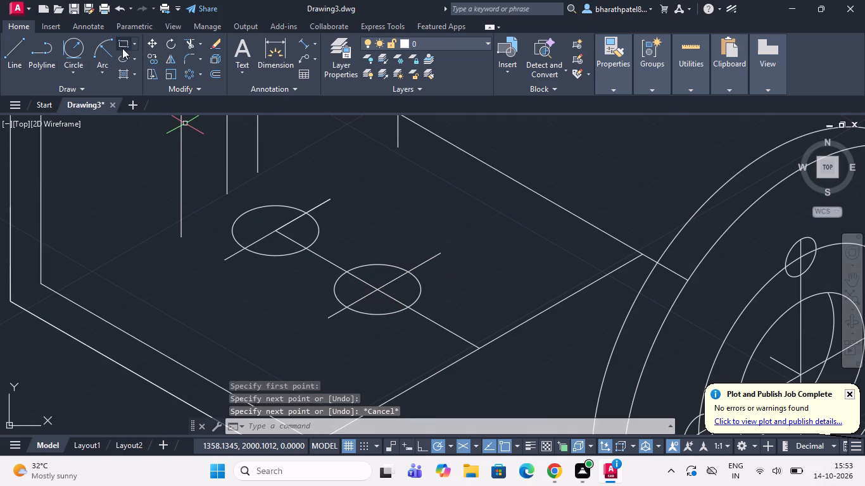
Join the rear sides of the two base isocircles with a line between their cross-centreline intersections.
click(13, 54)
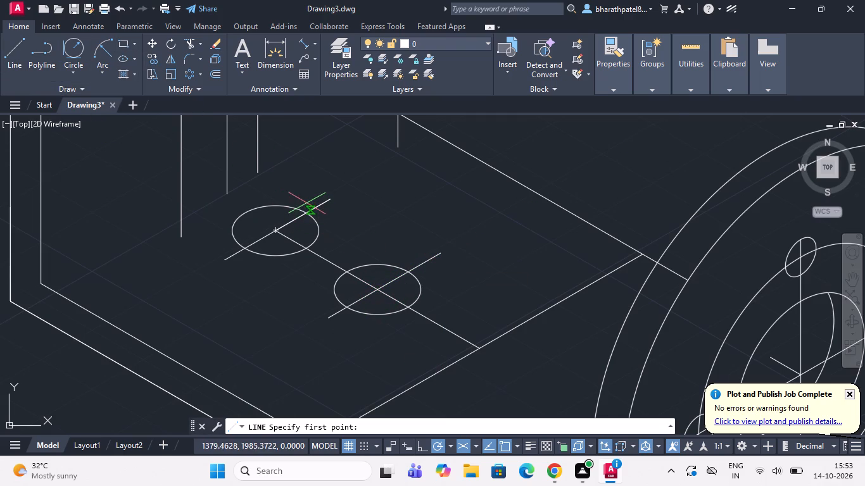
click(304, 216)
scroll(414, 287, up, 3)
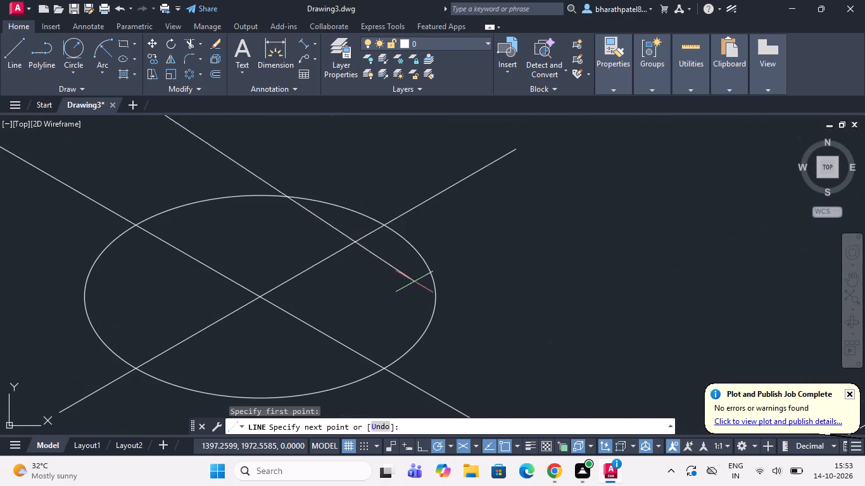
click(382, 225)
scroll(392, 225, down, 4)
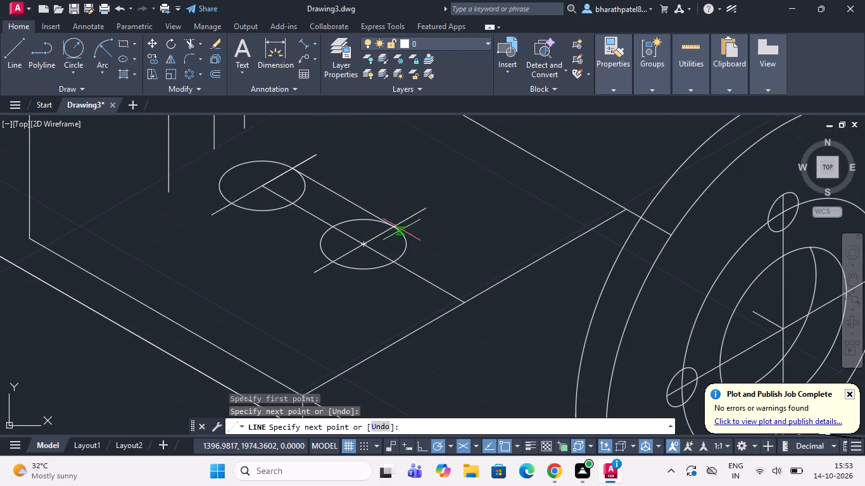
key(Escape)
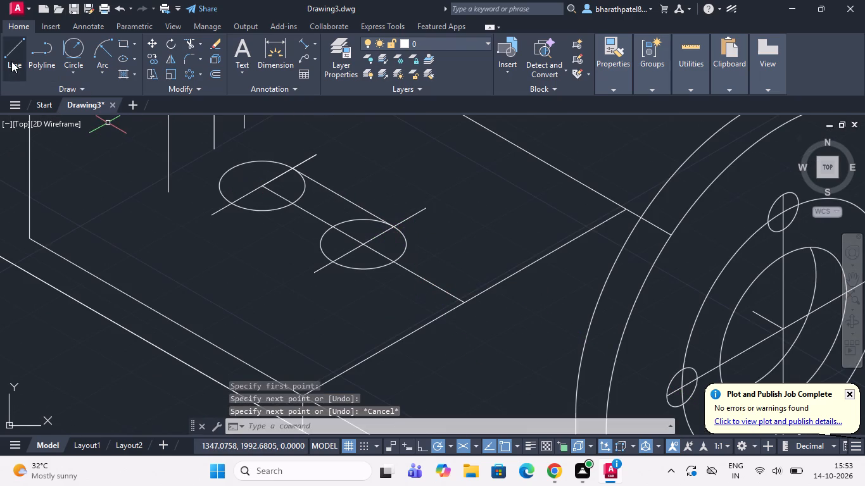
Join the front sides of the two base isocircles with a line between their cross-centreline intersections.
click(11, 61)
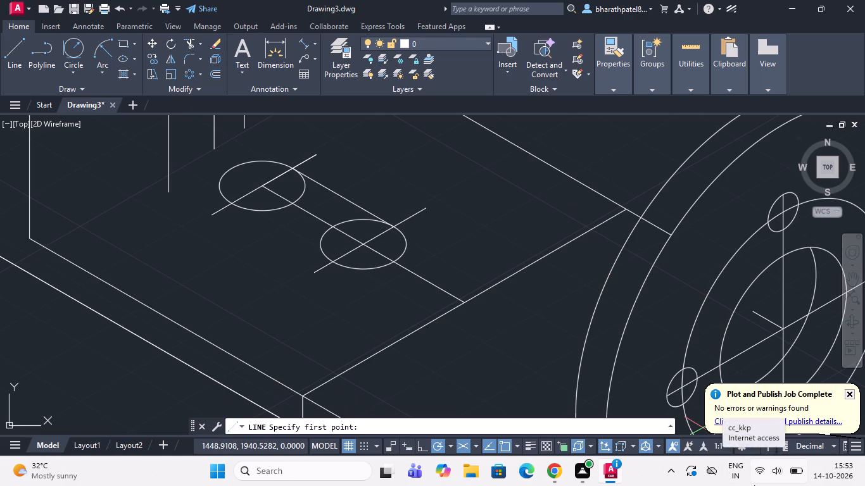
scroll(781, 485, down, 2)
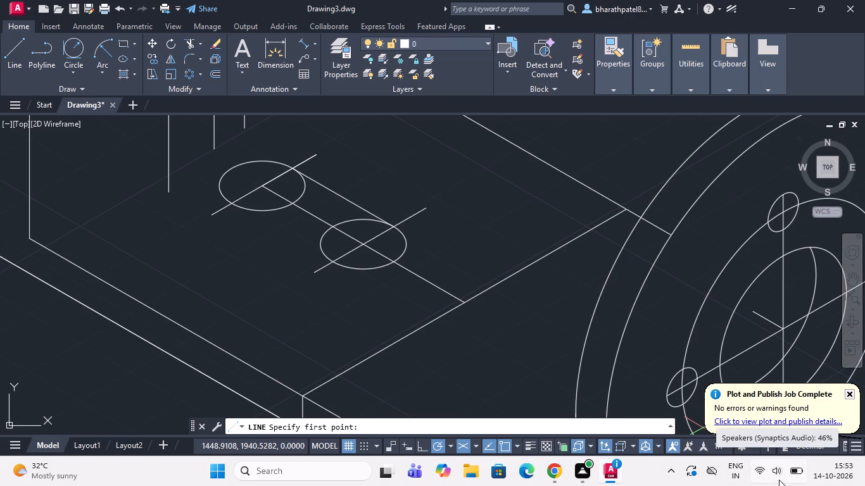
click(230, 205)
scroll(325, 271, up, 3)
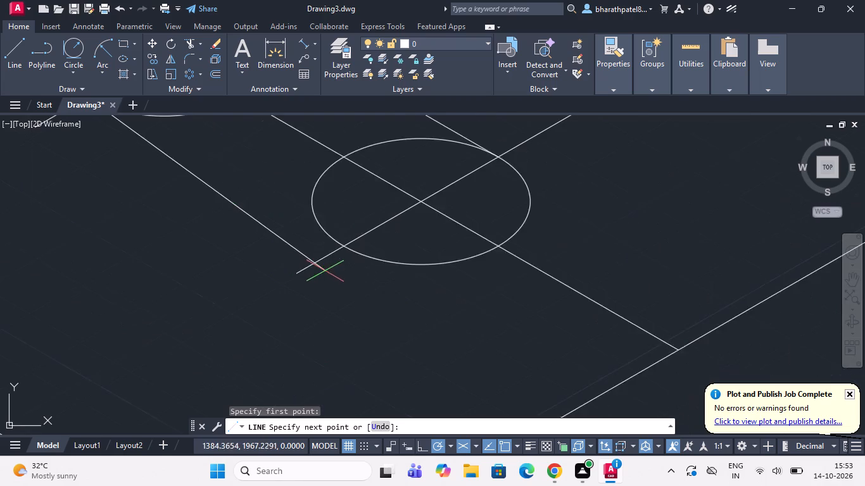
click(353, 232)
scroll(353, 232, down, 4)
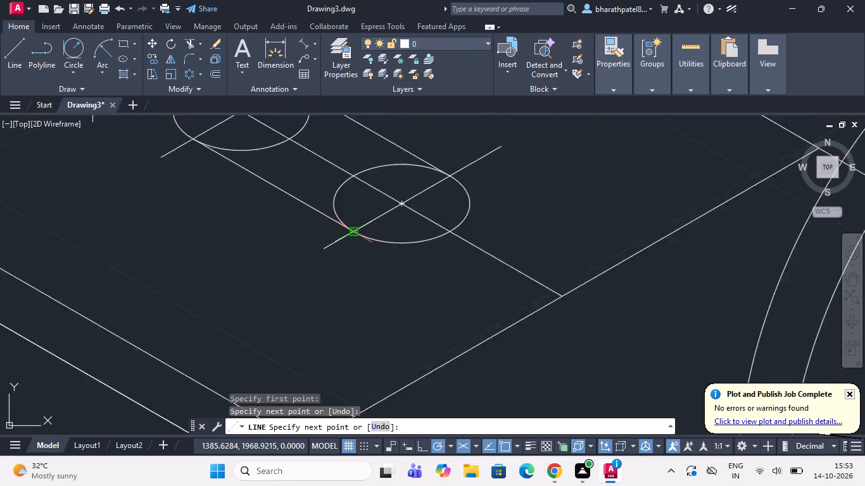
scroll(353, 232, down, 1)
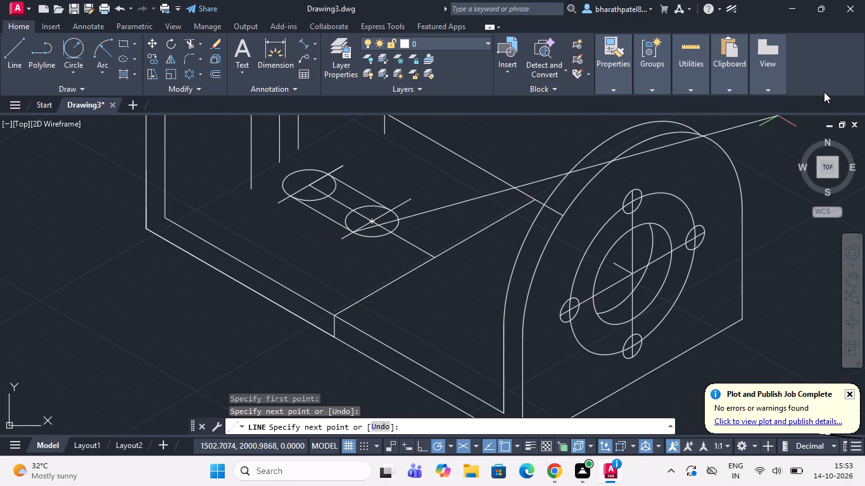
key(Escape)
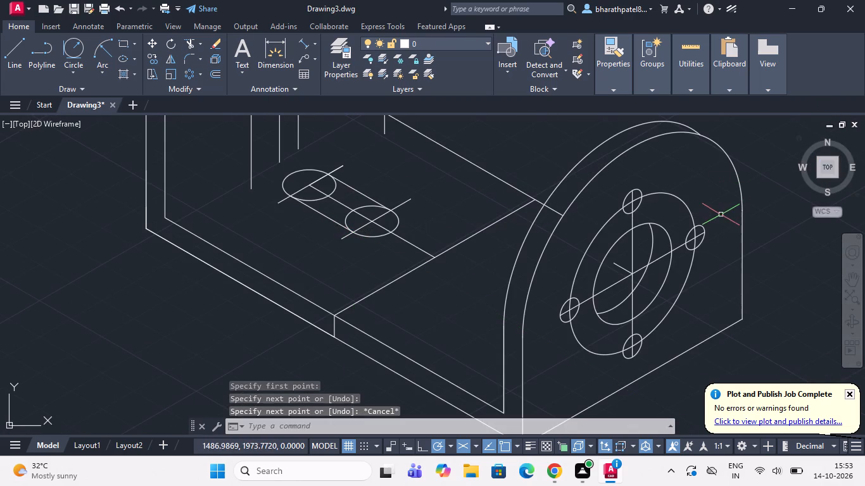
Trim the inner isocircle arcs and the centrelines inside the base slot, leaving only its rounded outline.
scroll(405, 240, down, 1)
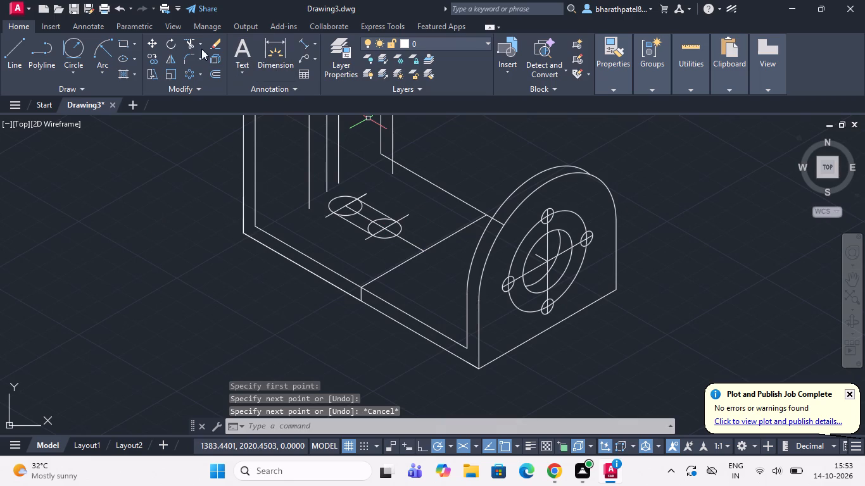
click(186, 42)
scroll(345, 219, up, 3)
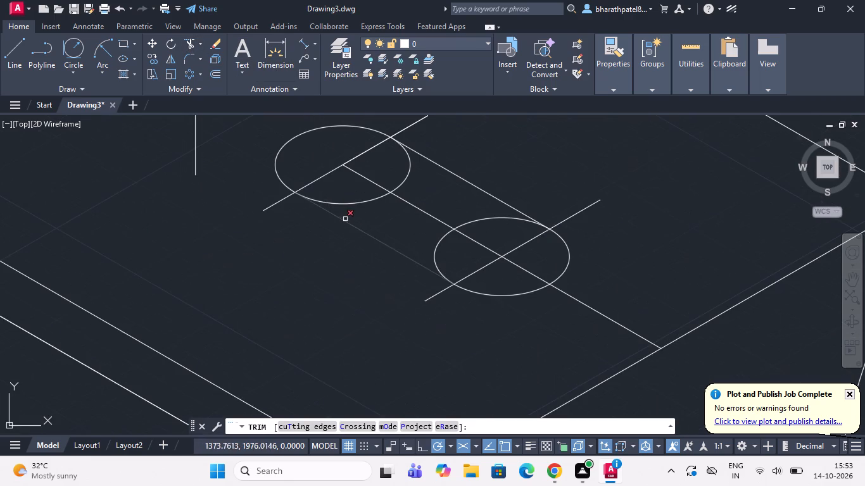
drag(317, 172, 356, 213)
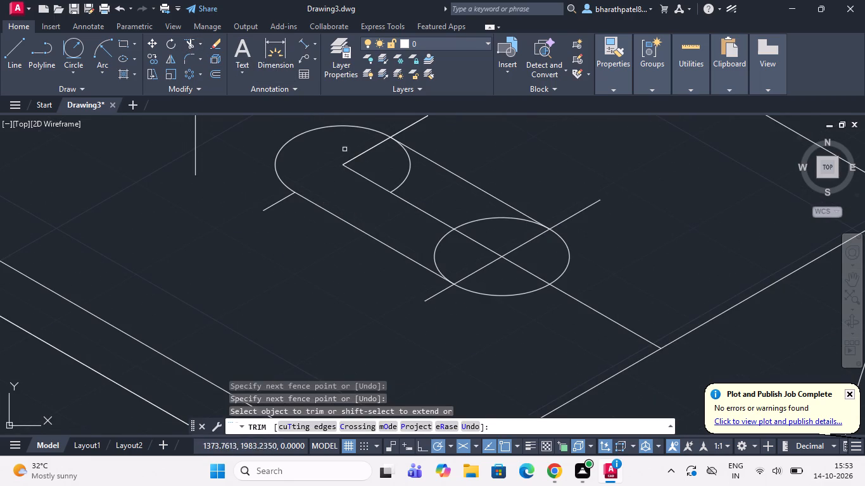
drag(344, 149, 404, 204)
drag(409, 232, 450, 258)
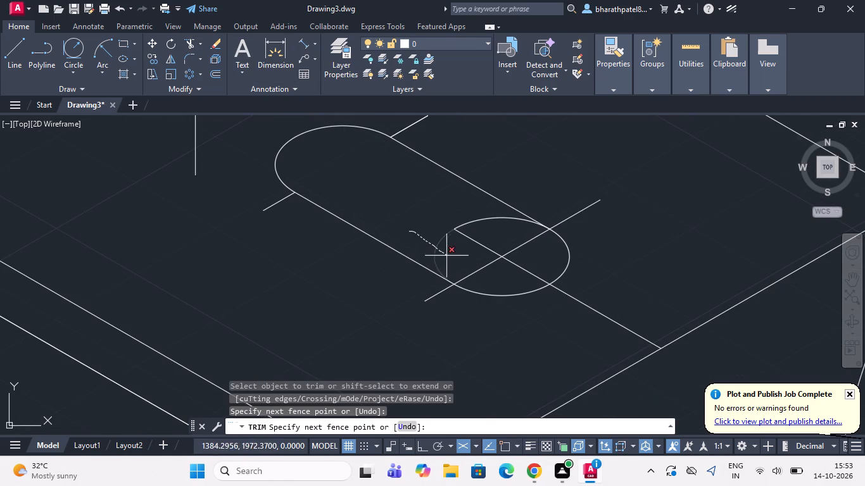
drag(450, 258, 465, 237)
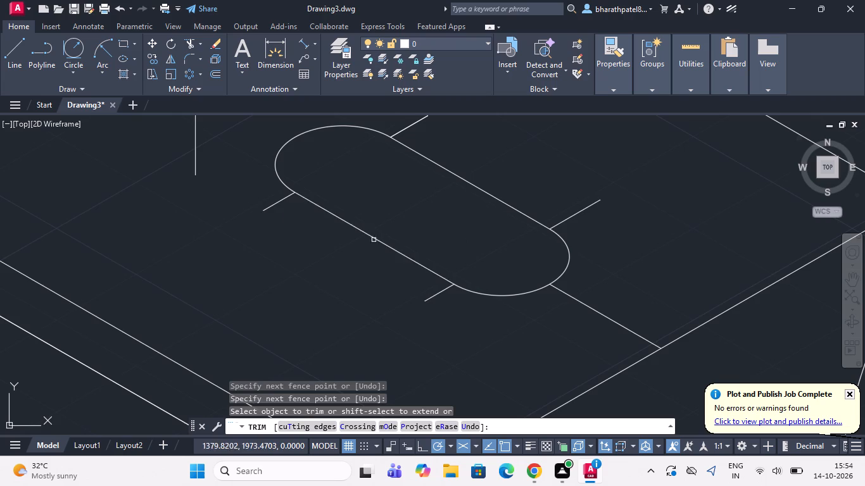
Trim the cross-centreline stubs that project beyond the front and rear sides of the base slot.
drag(261, 184, 439, 296)
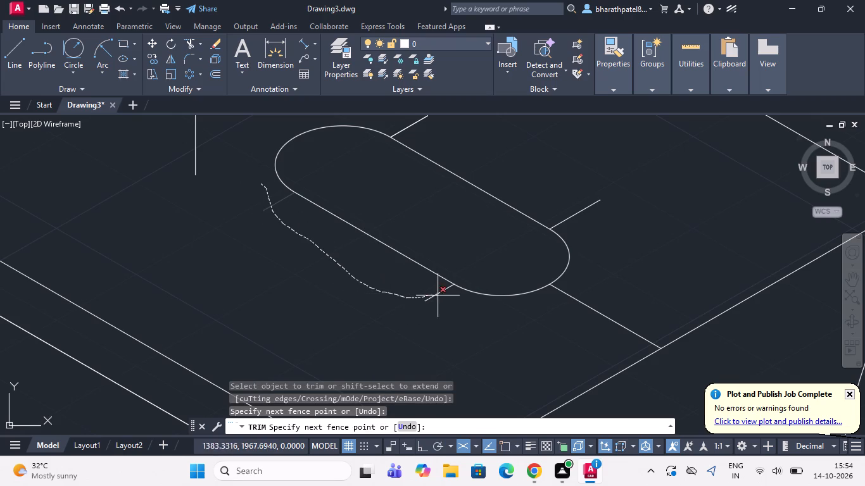
drag(439, 296, 442, 299)
scroll(567, 330, down, 1)
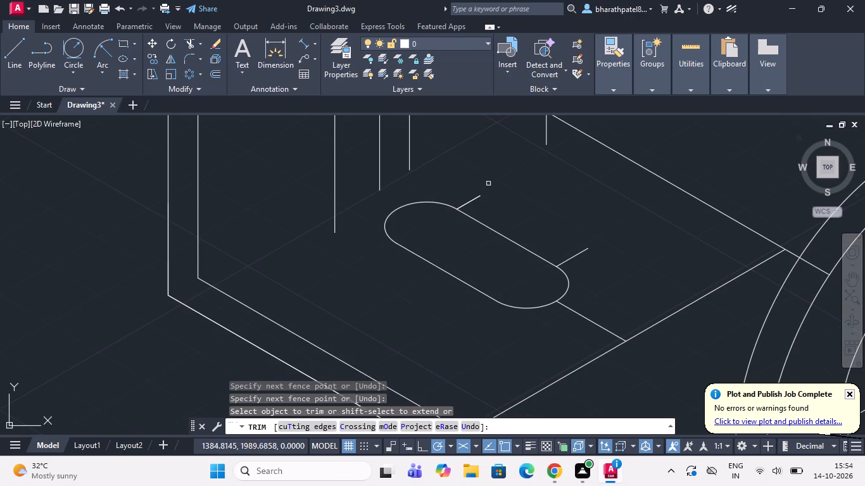
drag(453, 198, 579, 269)
Trim the hidden back edges and the overhanging vertical stub at the foot of the left face's rear upright.
scroll(559, 240, down, 1)
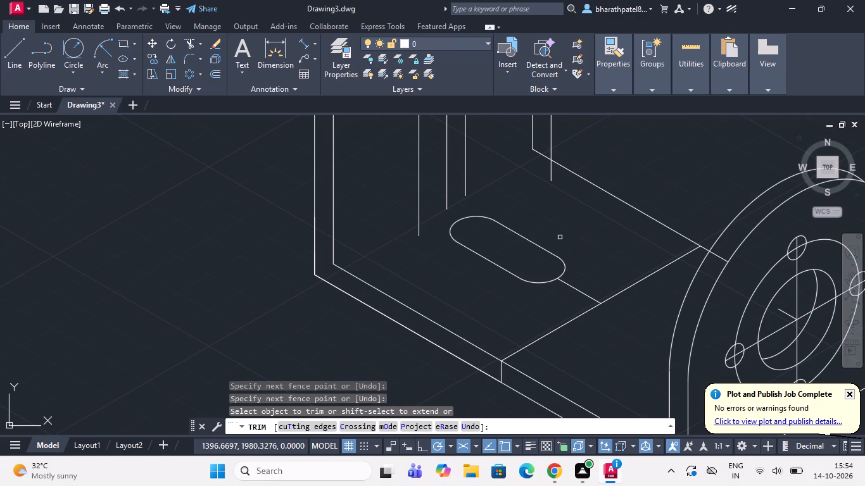
scroll(559, 237, down, 2)
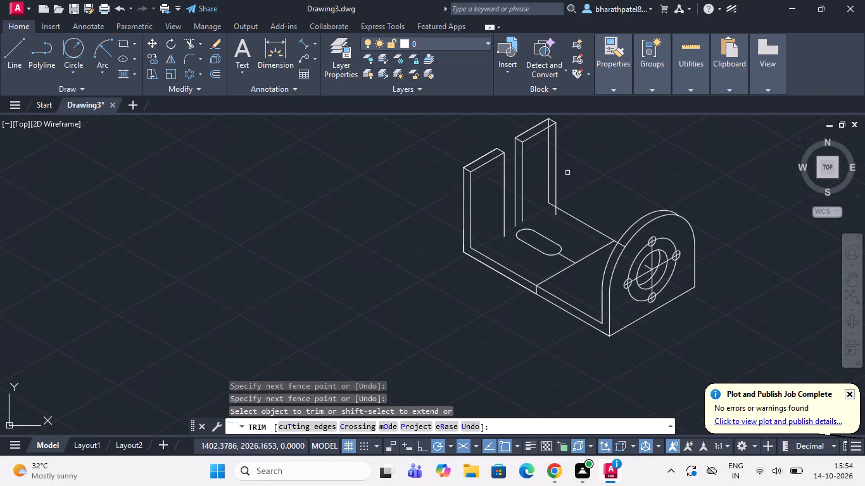
scroll(559, 201, up, 2)
click(546, 209)
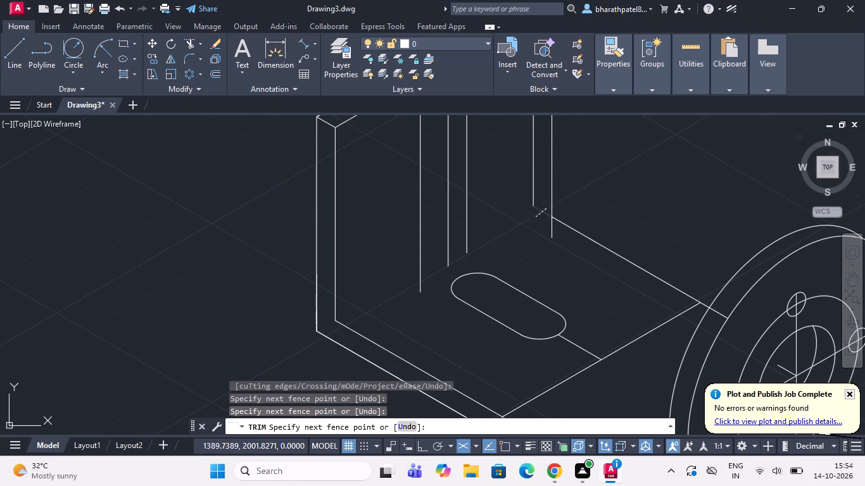
click(536, 217)
click(531, 196)
click(535, 193)
scroll(531, 206, down, 3)
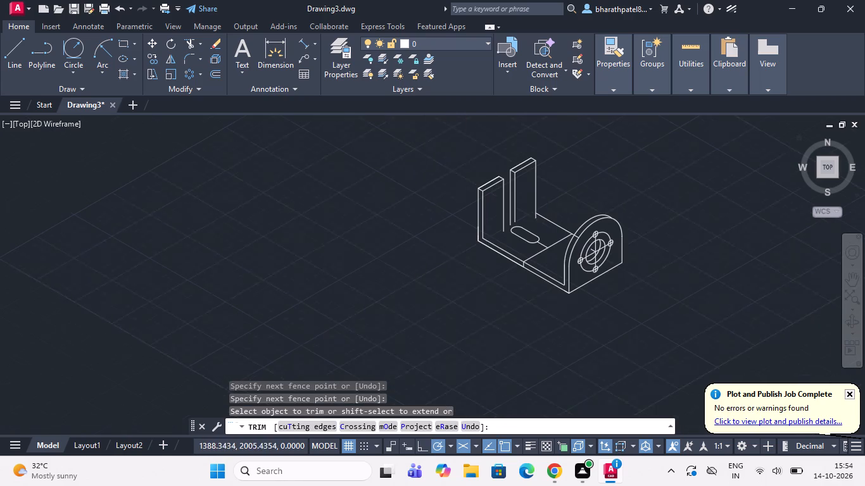
scroll(536, 223, up, 4)
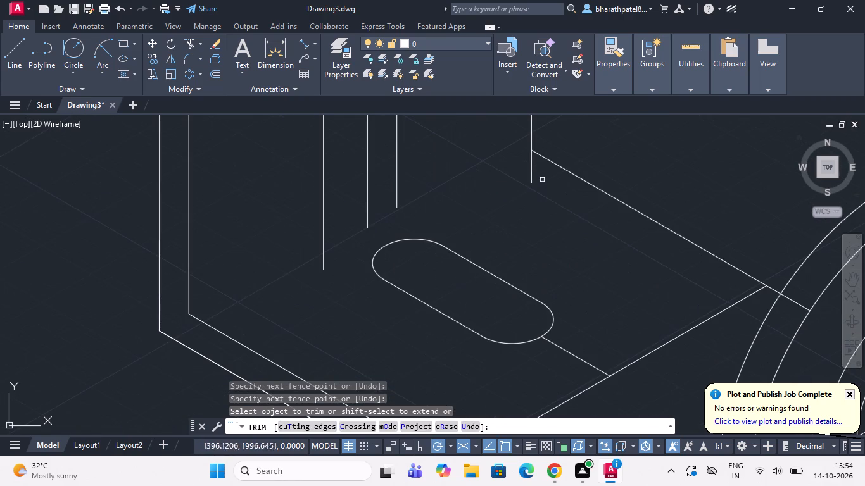
click(529, 173)
click(538, 175)
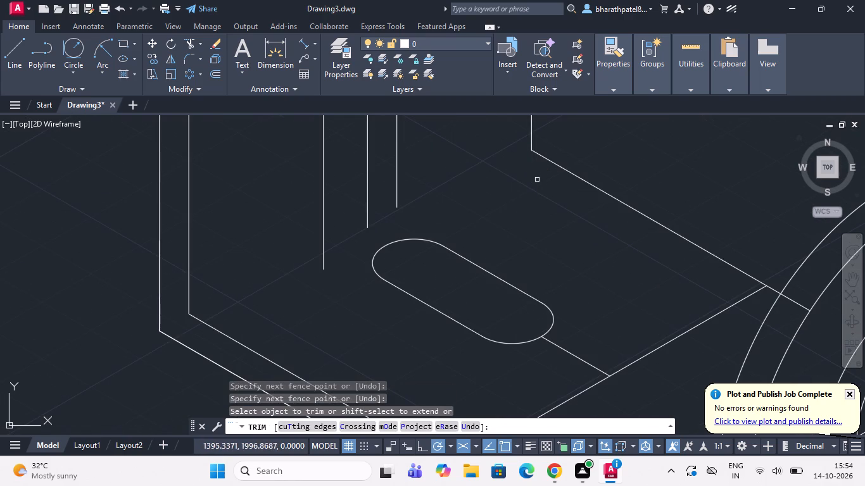
Draw connected lines from the front upright's inner-face outer top corner: 35 units down, 10 units at 30°, and 25 units up.
scroll(535, 182, down, 1)
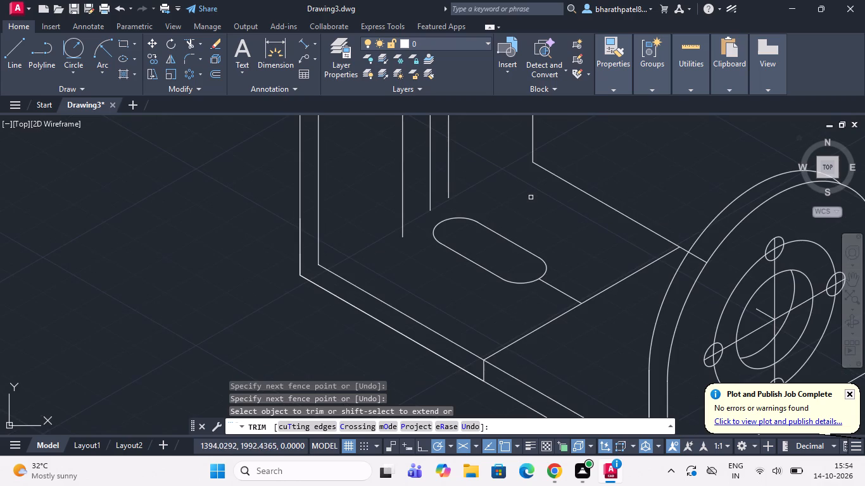
scroll(531, 197, down, 1)
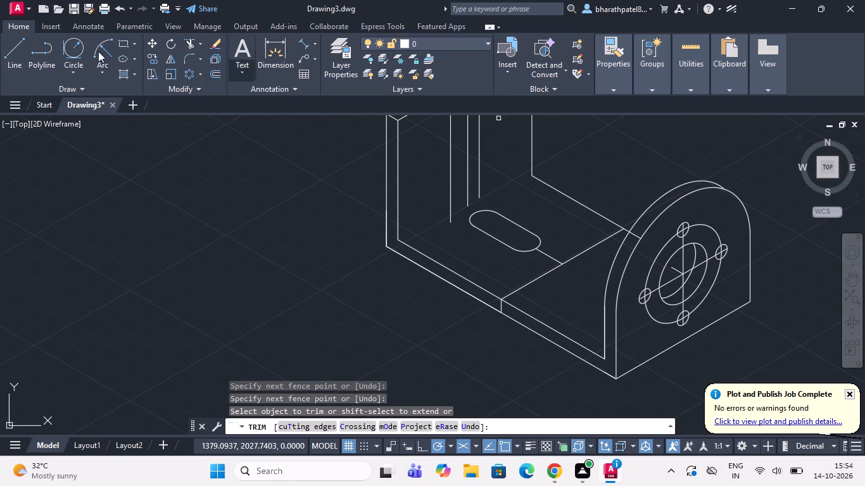
click(22, 42)
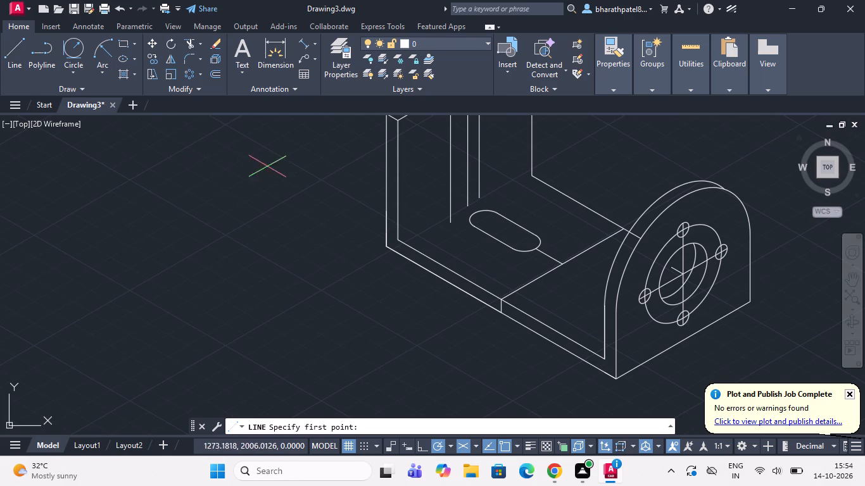
scroll(357, 222, down, 2)
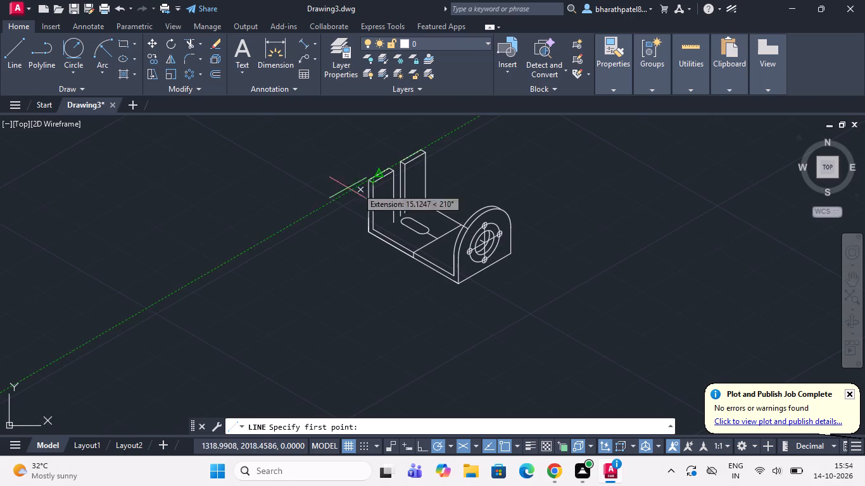
scroll(361, 189, up, 3)
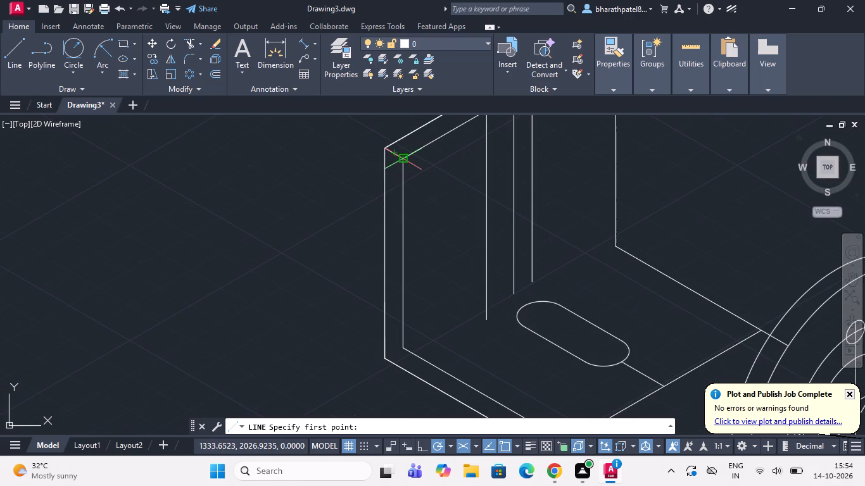
click(404, 158)
scroll(405, 251, down, 2)
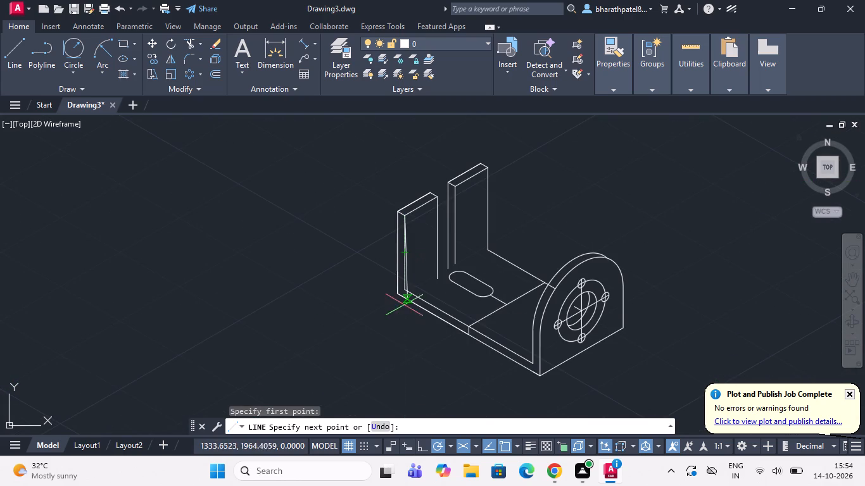
text(35)
key(Return)
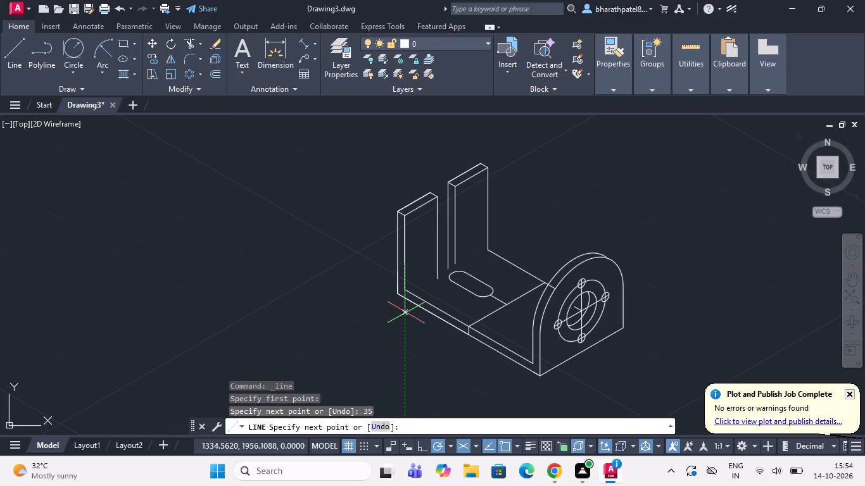
scroll(420, 242, up, 3)
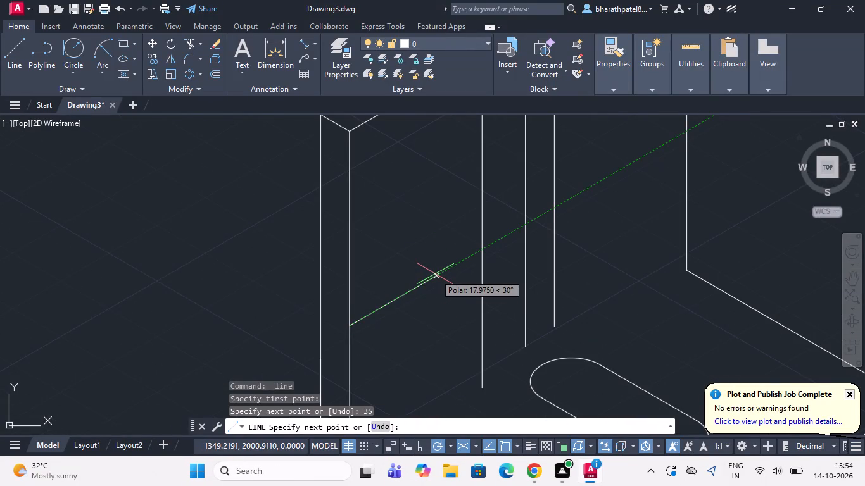
key(1)
key(0)
key(Return)
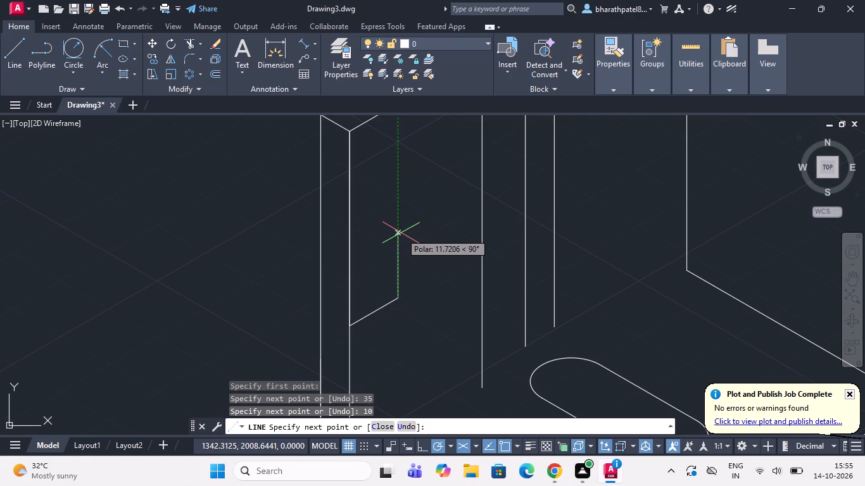
key(2)
key(5)
key(Return)
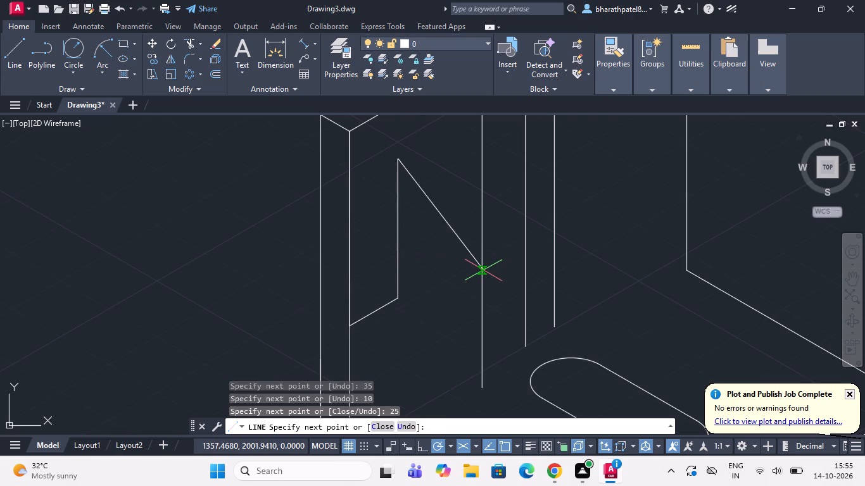
key(Escape)
Draw connected lines from the rear upright's inner-face outer top corner: 35 units down, 10 units at 210°, and 25 units up.
scroll(457, 321, down, 1)
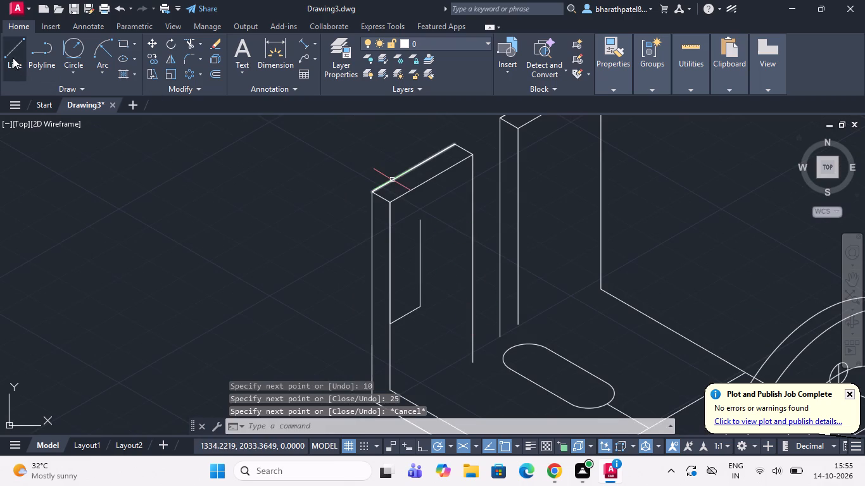
click(13, 58)
scroll(264, 196, down, 2)
scroll(403, 159, up, 3)
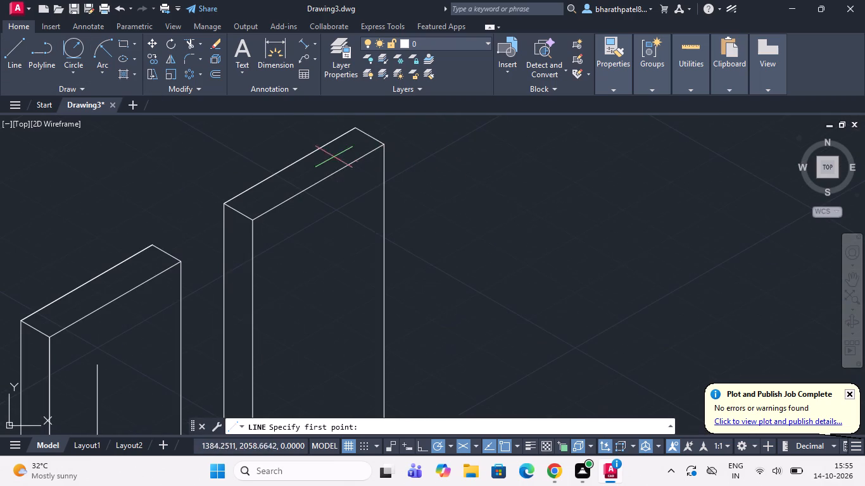
click(383, 140)
scroll(379, 141, down, 2)
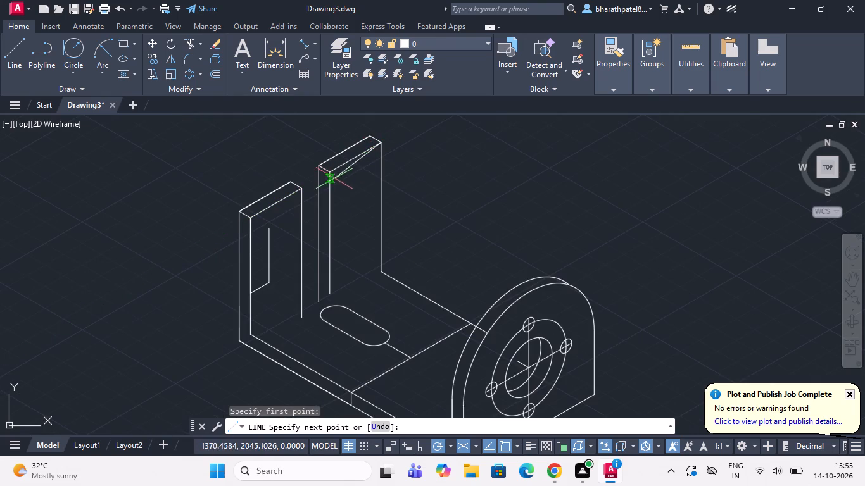
scroll(386, 155, up, 3)
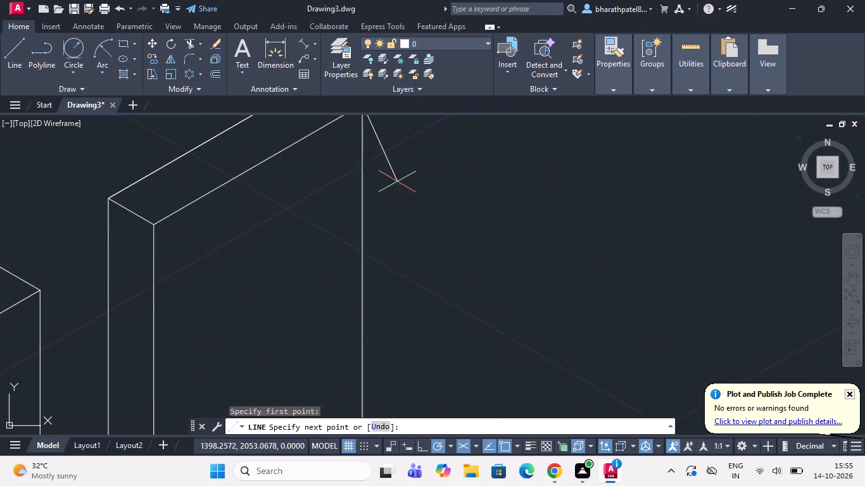
scroll(397, 176, down, 2)
scroll(376, 144, up, 3)
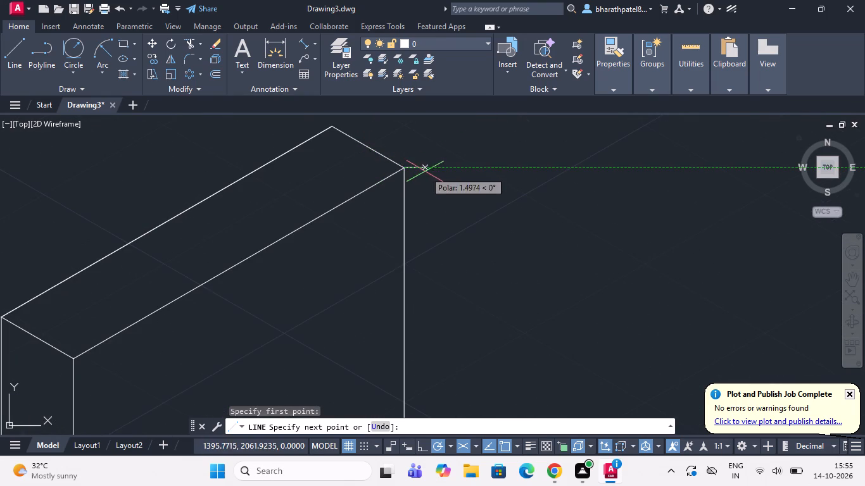
scroll(418, 170, down, 4)
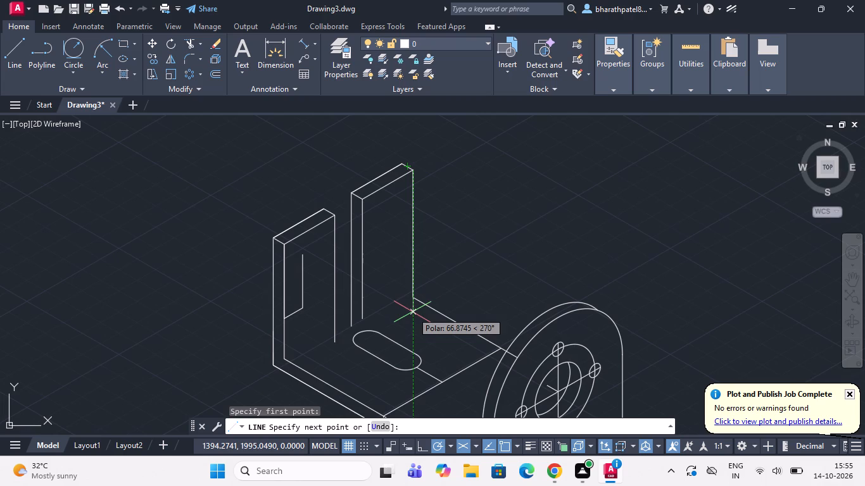
text(35)
key(Return)
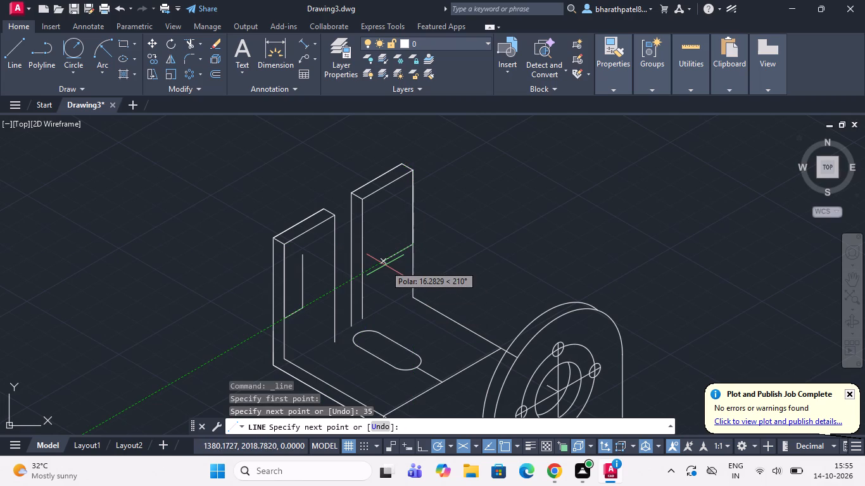
text(10)
key(Return)
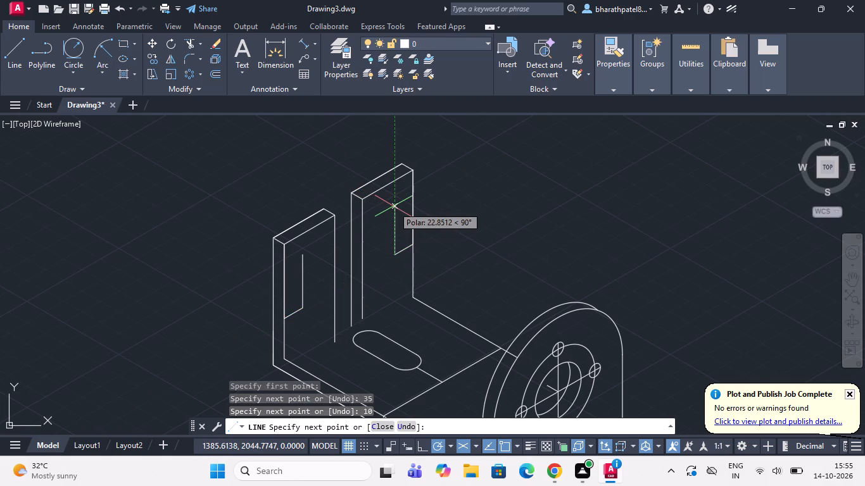
text(25)
key(Return)
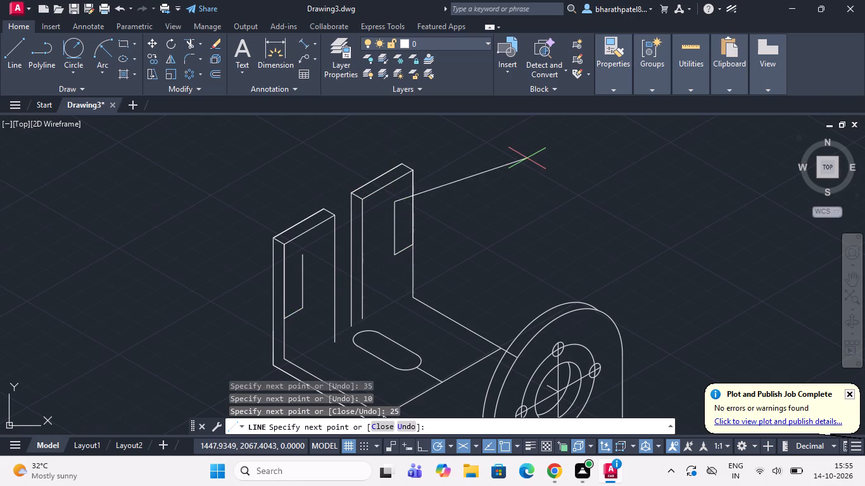
key(Escape)
Draw a right-isoplane isocircle of radius 6 centred on the upper end of the front upright's 25-unit line.
scroll(391, 227, down, 1)
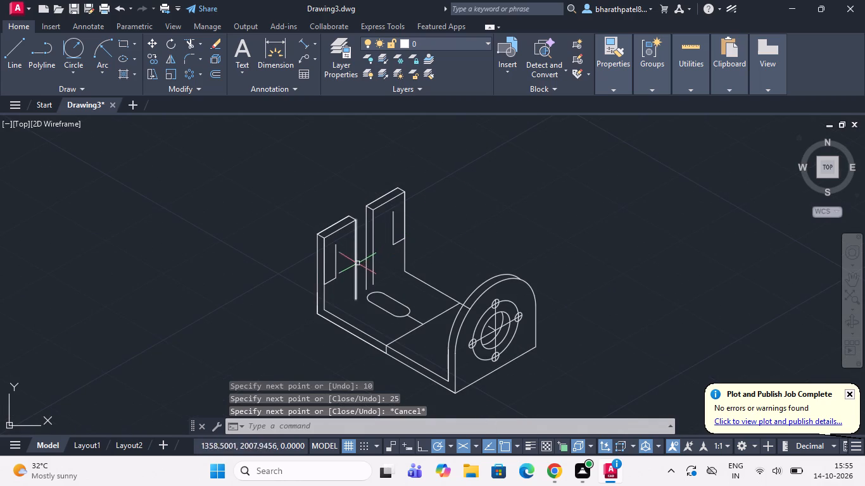
scroll(312, 323, up, 2)
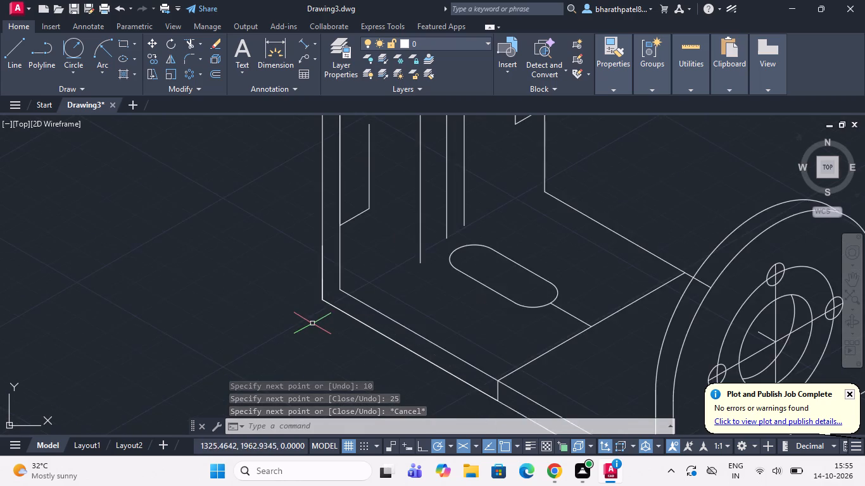
scroll(312, 323, down, 2)
text(ell)
key(Return)
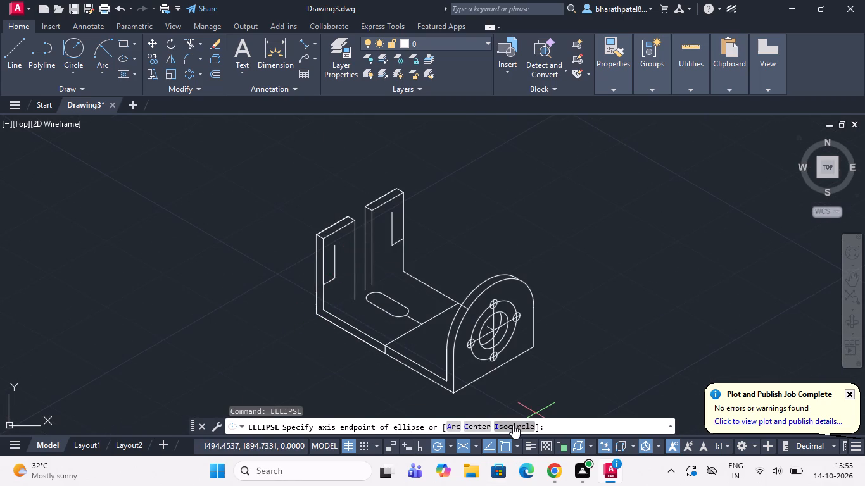
click(513, 425)
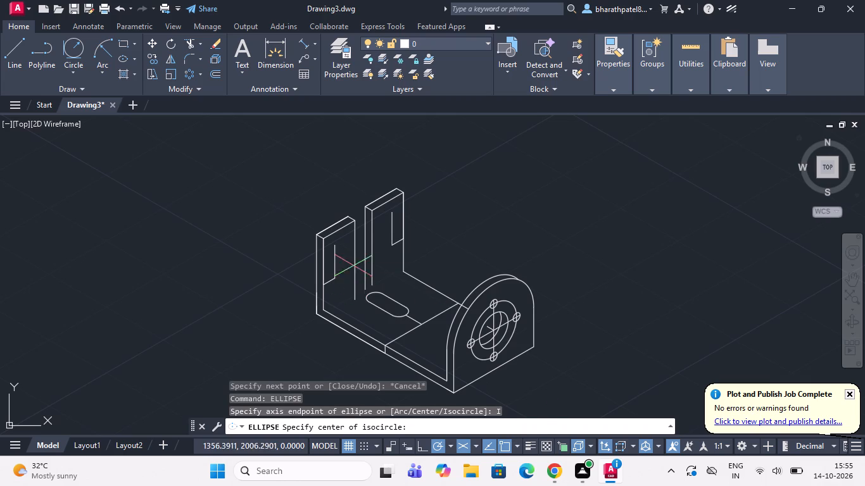
scroll(325, 265, up, 3)
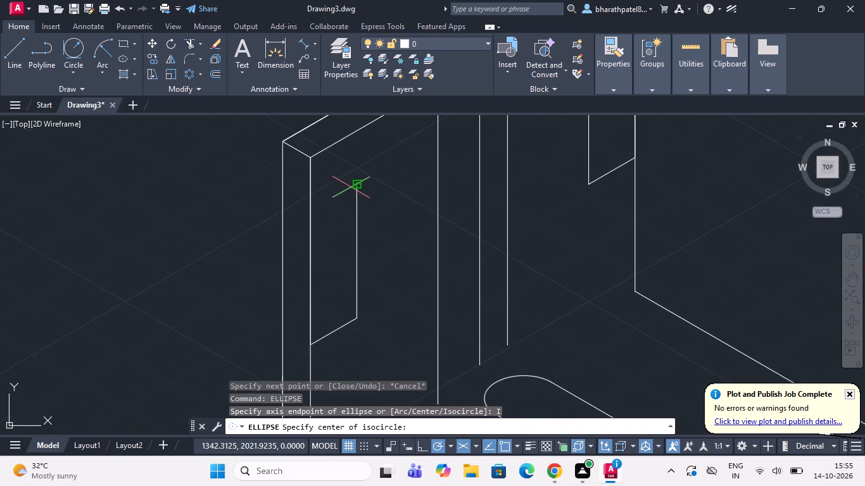
click(356, 184)
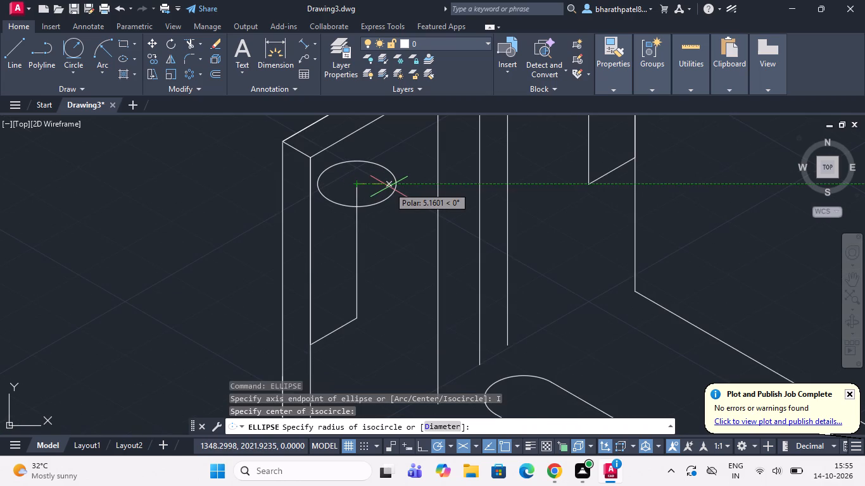
key(F5)
key(F5)
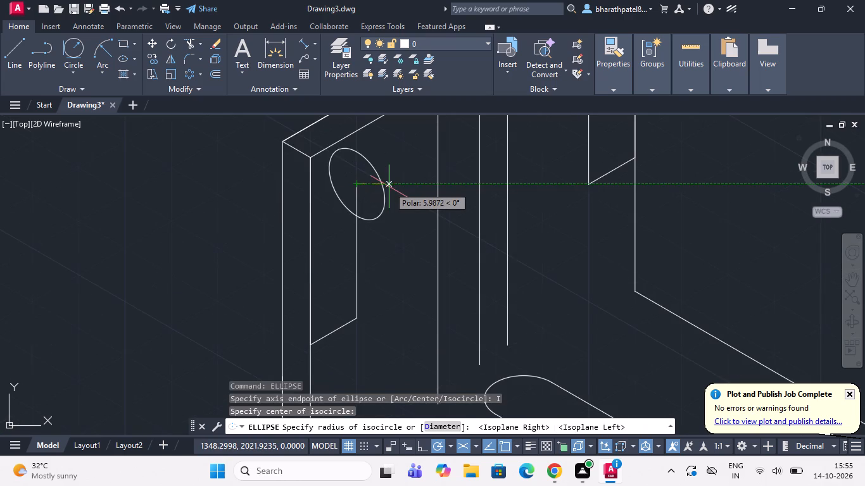
key(F5)
key(F5)
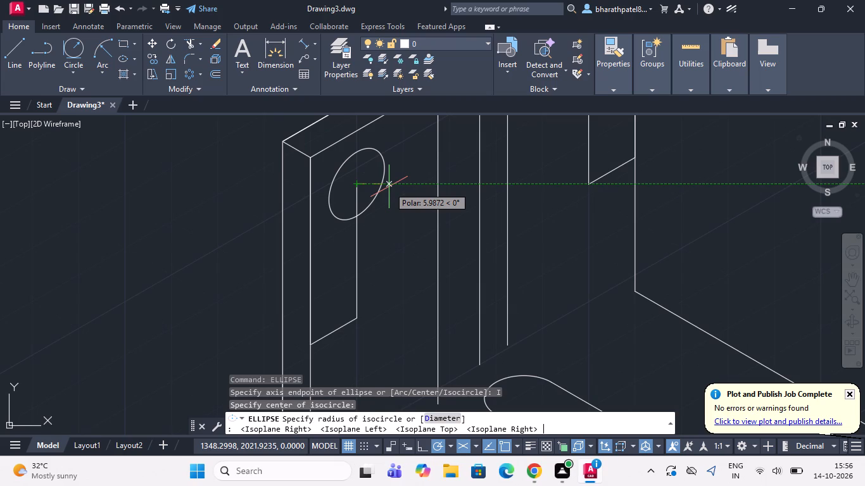
key(6)
key(Return)
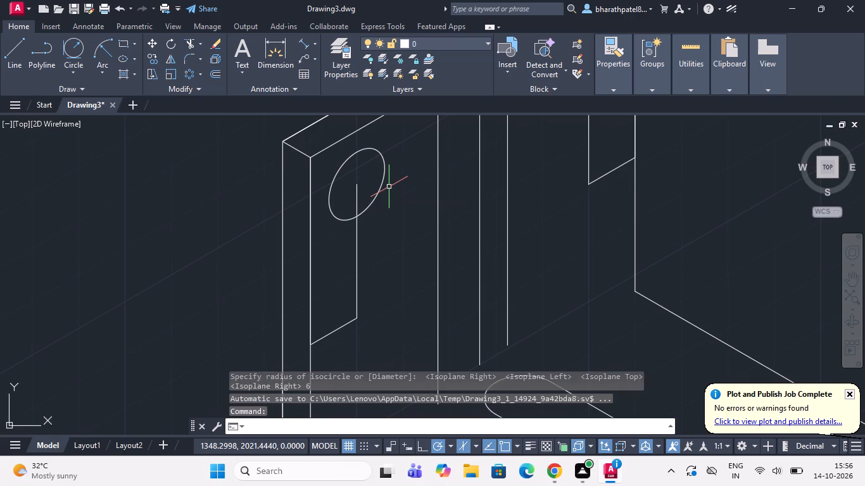
Copy the radius-6 isocircle from its centre to the lower end of the front upright's 25-unit line.
click(382, 180)
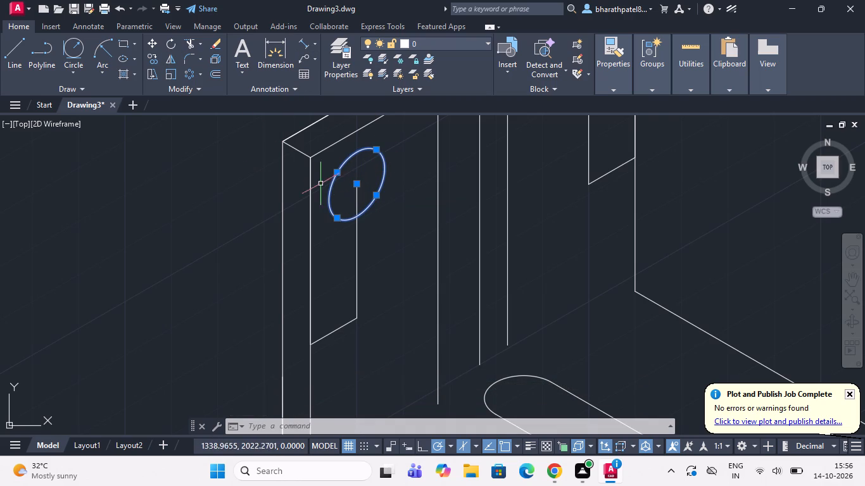
click(150, 56)
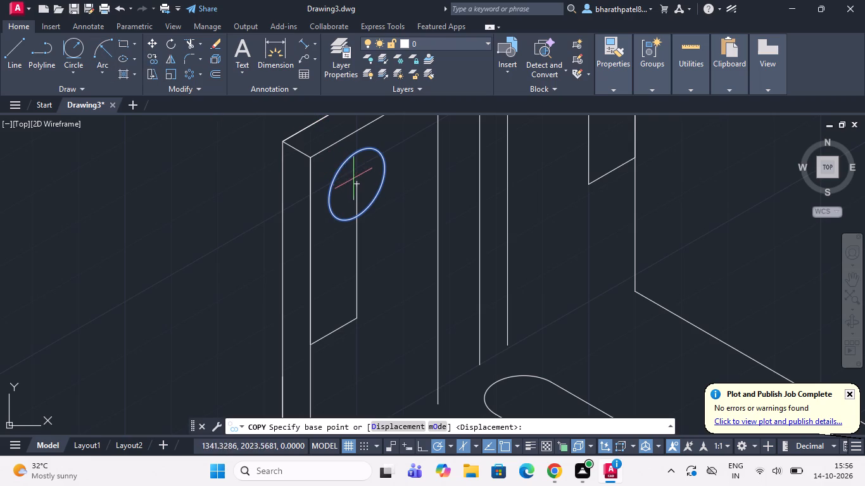
click(357, 182)
scroll(350, 297, up, 2)
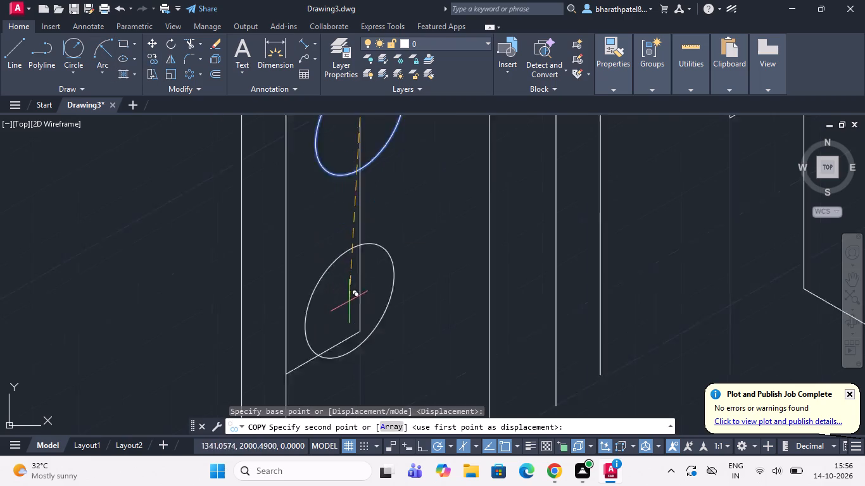
scroll(348, 302, up, 1)
scroll(346, 308, down, 2)
scroll(356, 356, up, 3)
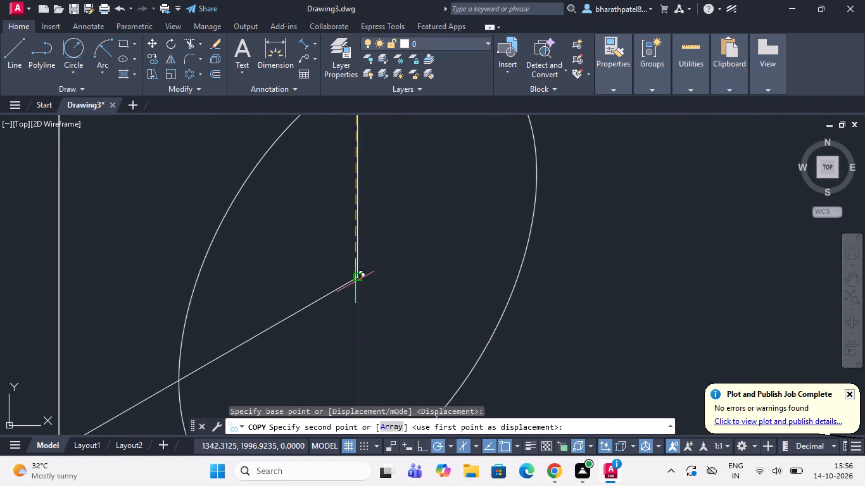
click(357, 278)
scroll(357, 282, down, 7)
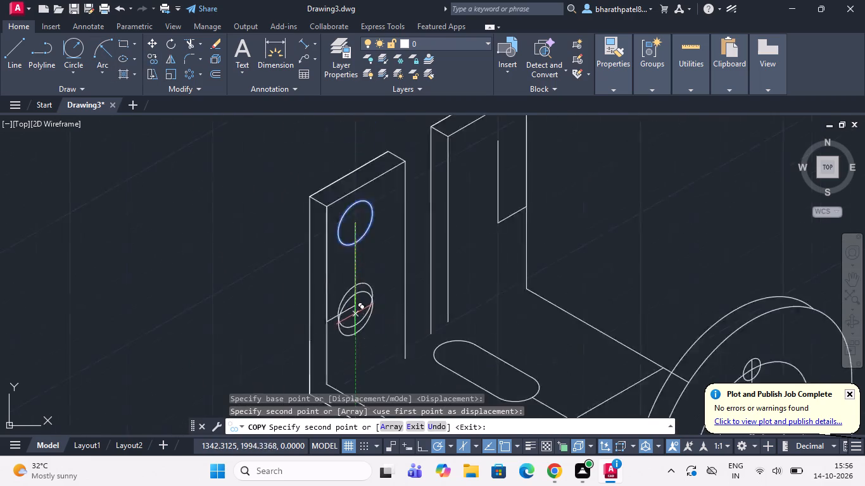
Place copies of the isocircle on the upper and lower ends of the rear upright's 25-unit line.
scroll(426, 277, down, 2)
scroll(464, 196, up, 4)
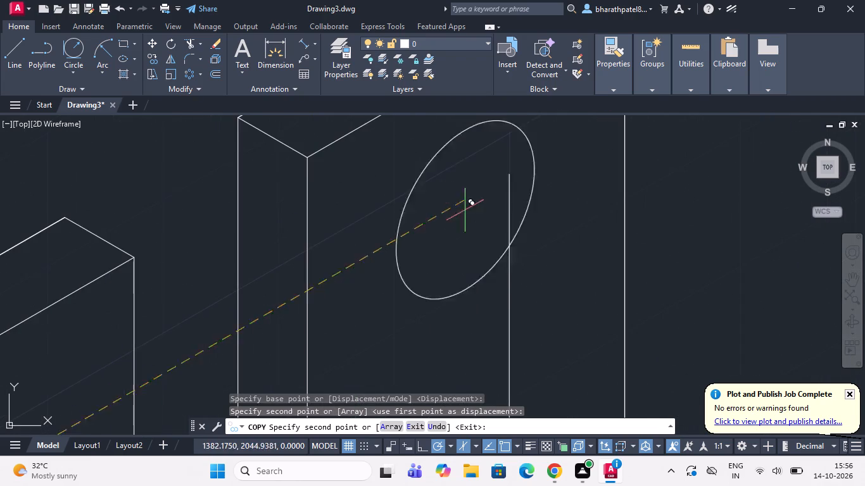
scroll(514, 169, up, 6)
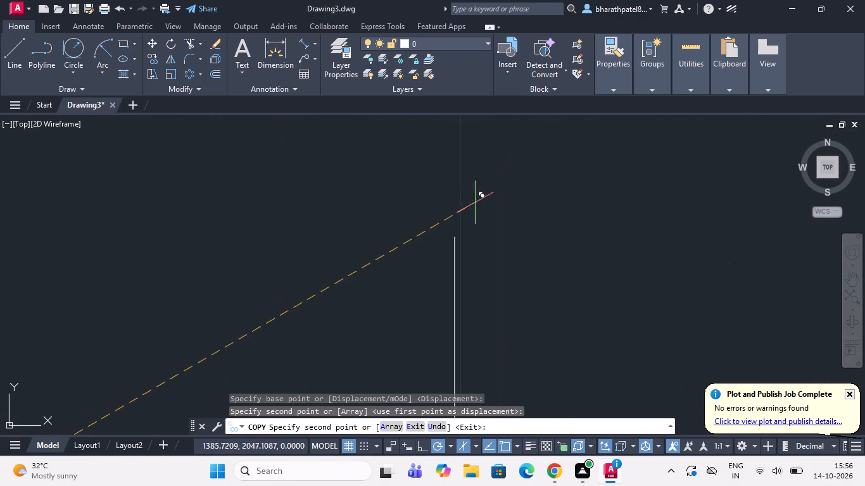
click(458, 238)
scroll(460, 220, down, 2)
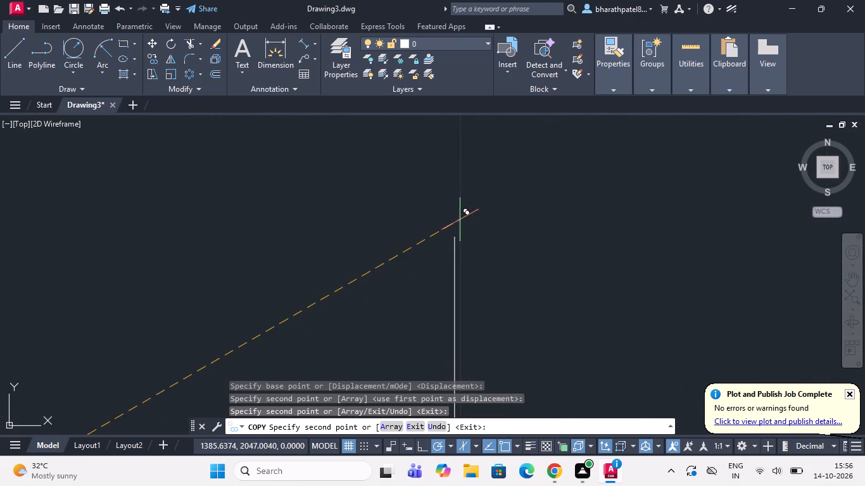
scroll(449, 223, down, 8)
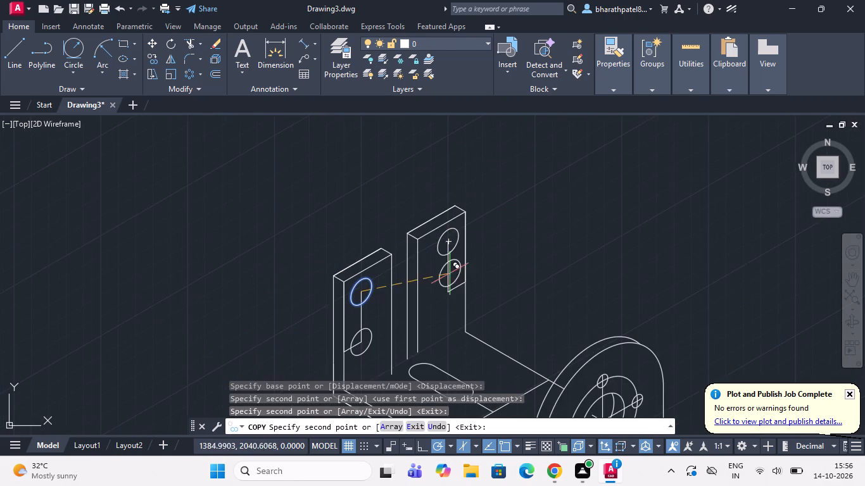
scroll(453, 289, up, 6)
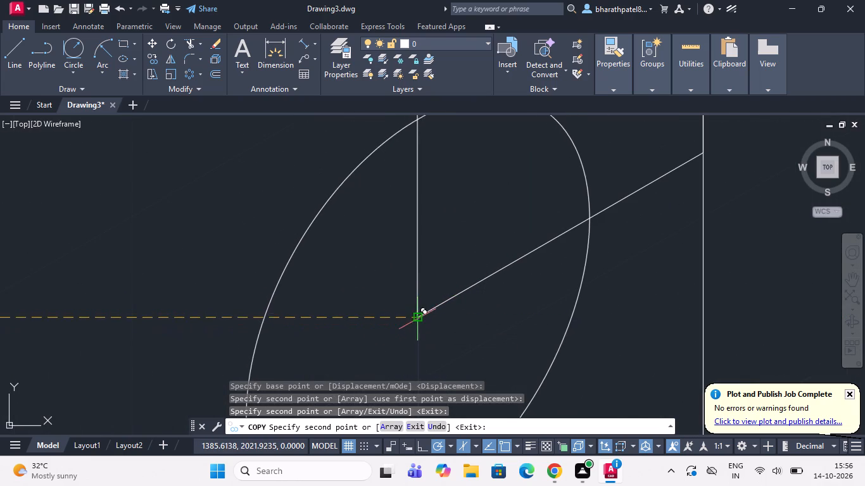
scroll(416, 320, up, 4)
click(414, 308)
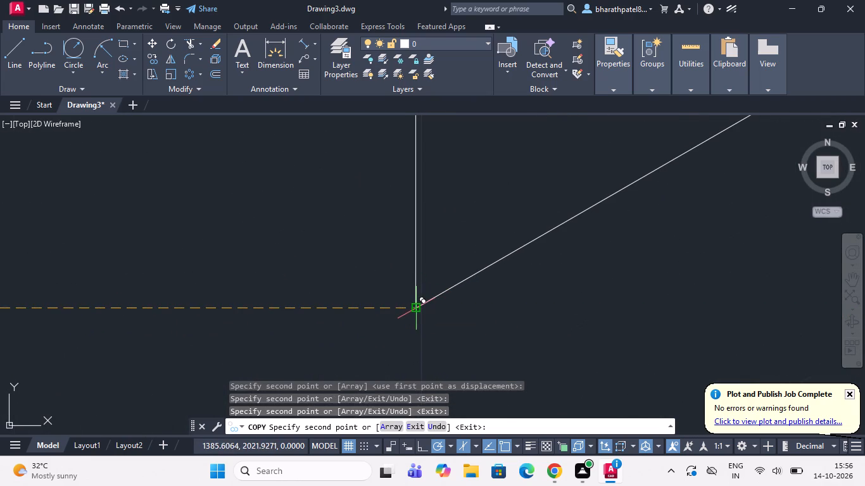
Place another copy of the isocircle on the upper end of the rear upright's 25-unit line.
scroll(415, 308, down, 12)
scroll(420, 216, down, 1)
scroll(420, 216, up, 4)
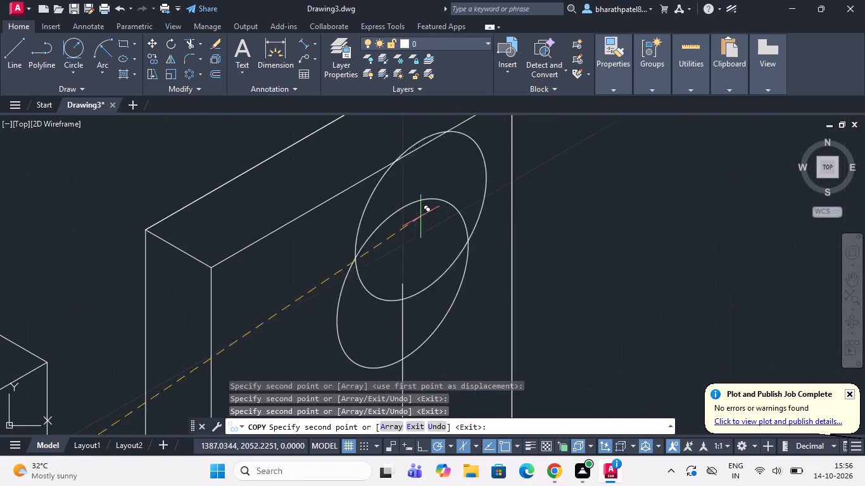
scroll(399, 299, up, 3)
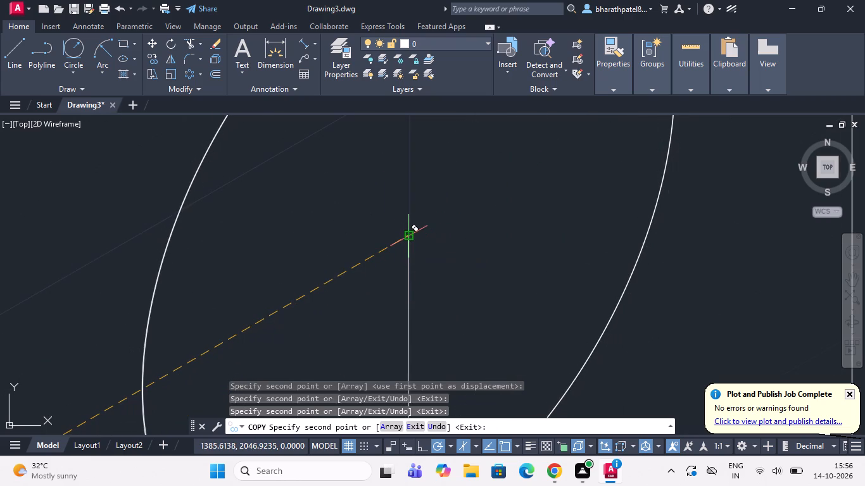
click(411, 237)
scroll(415, 238, down, 6)
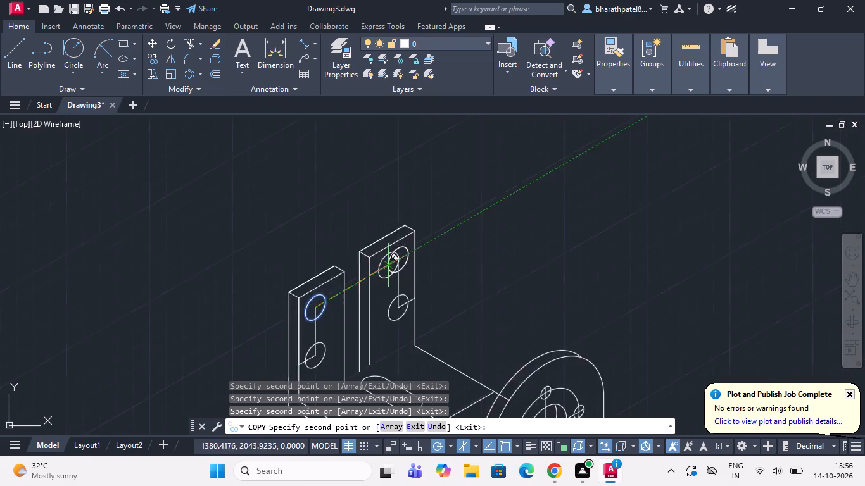
scroll(384, 259, down, 5)
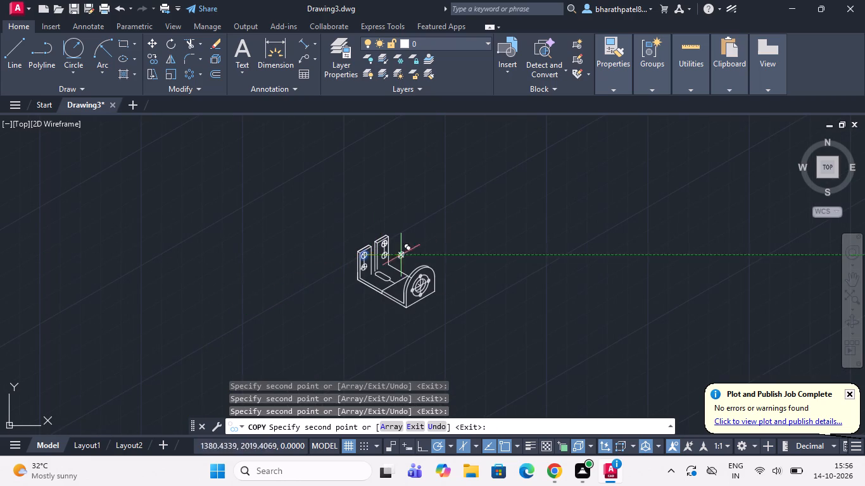
Draw a line connecting the centres of the lower isocircles on the front and rear uprights.
scroll(408, 318, up, 3)
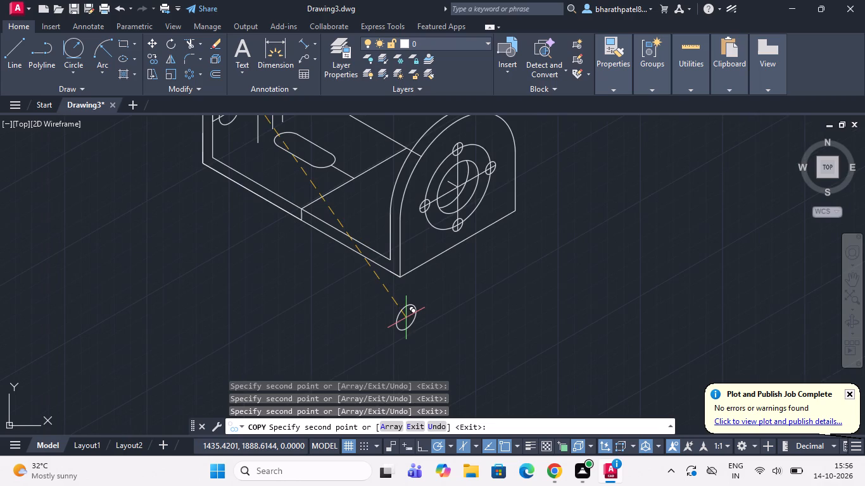
key(Escape)
scroll(401, 313, down, 1)
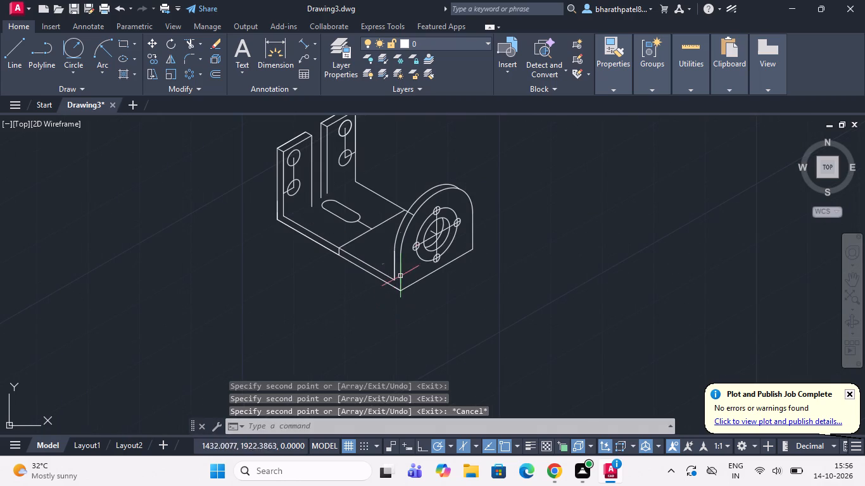
scroll(412, 234, up, 1)
scroll(412, 249, down, 1)
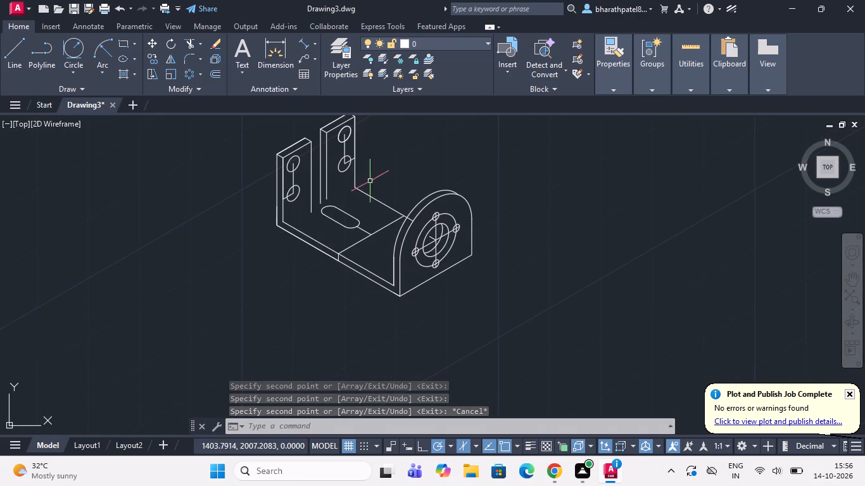
scroll(377, 213, down, 1)
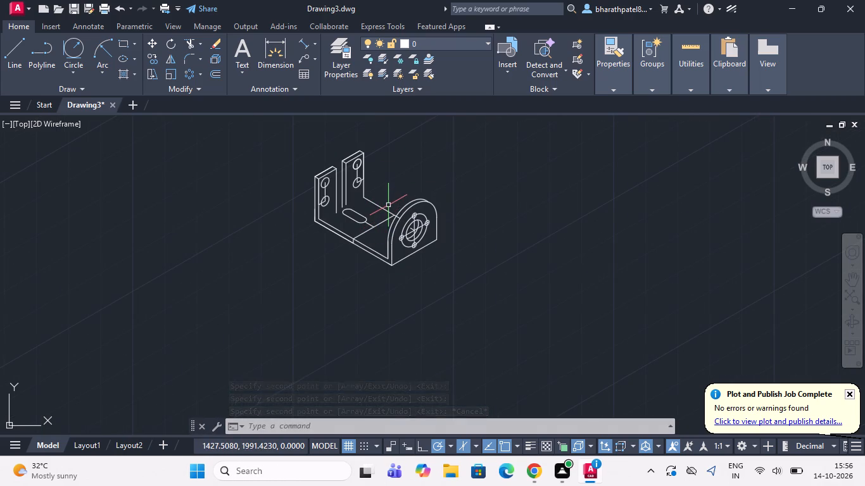
click(8, 51)
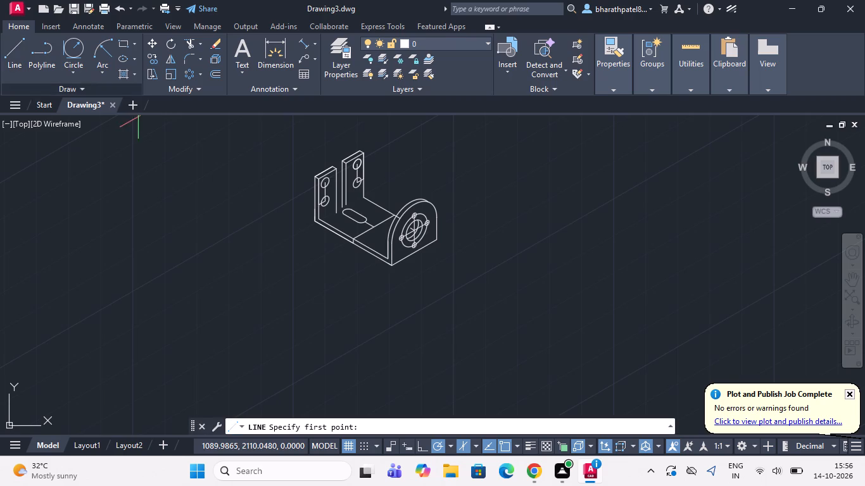
scroll(358, 188, up, 2)
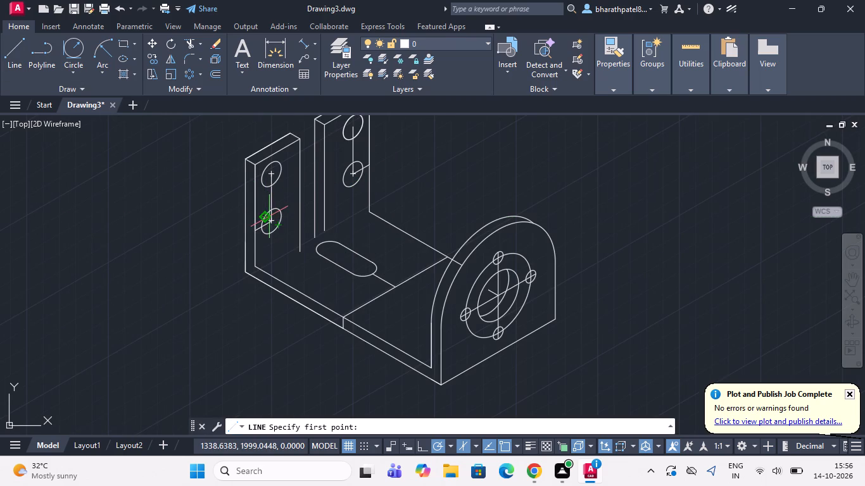
scroll(274, 220, up, 3)
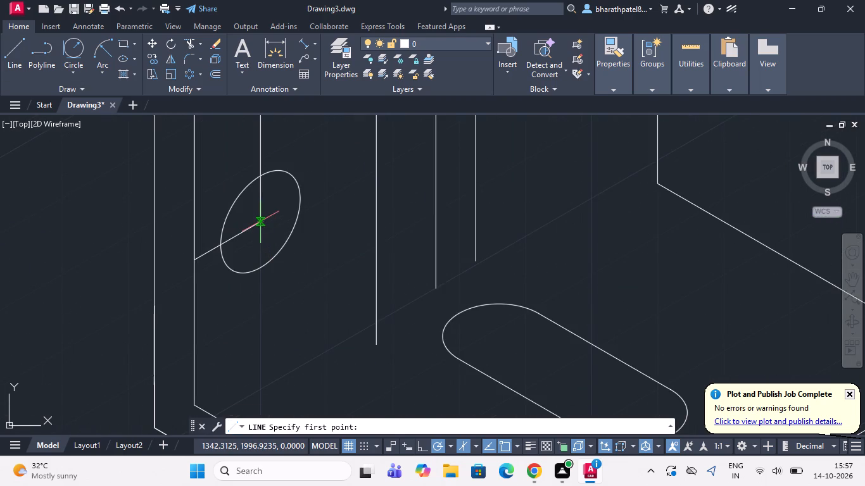
click(258, 222)
scroll(262, 235, down, 4)
scroll(354, 191, up, 3)
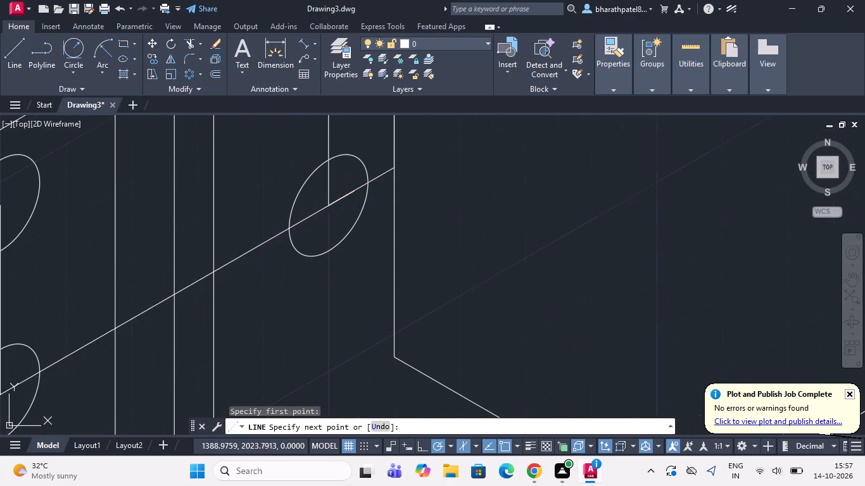
click(326, 204)
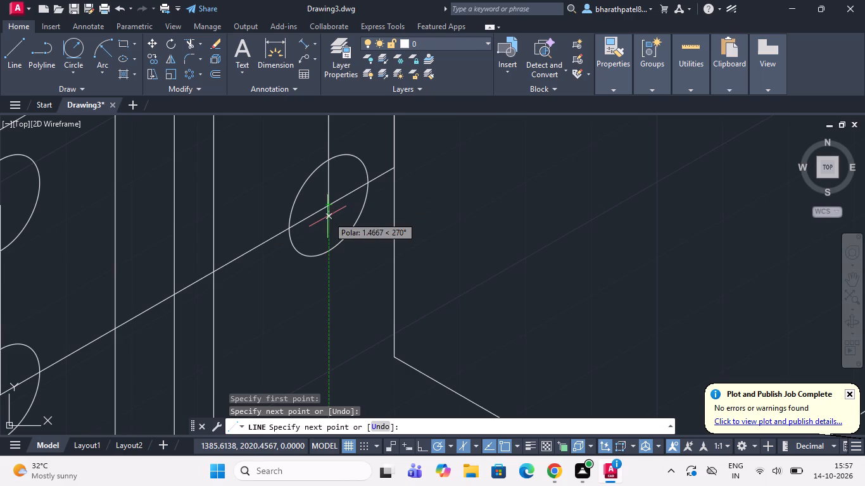
key(Escape)
Trim the three inner vertical edges of the uprights where they extend below the line connecting the lower isocircles.
scroll(303, 248, down, 2)
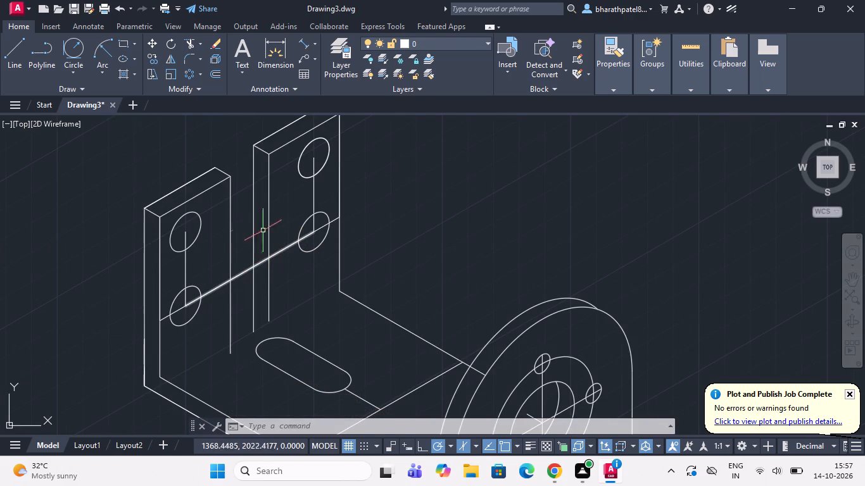
scroll(272, 237, down, 1)
scroll(253, 292, up, 3)
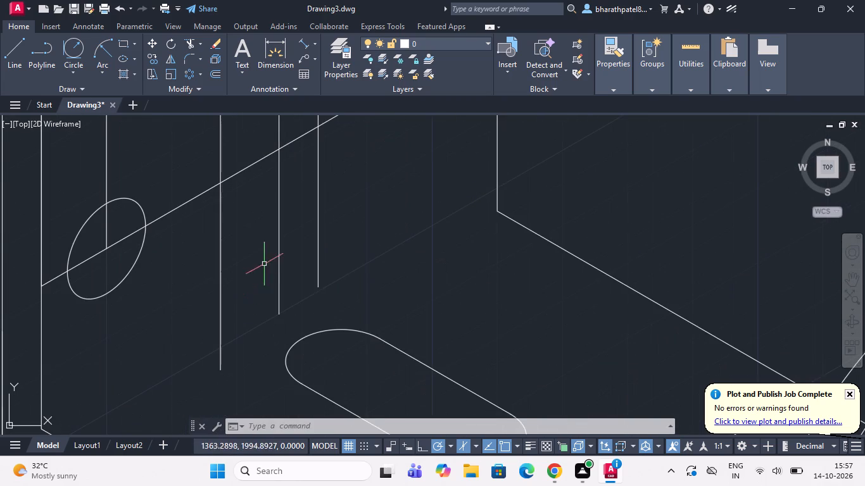
click(188, 46)
drag(198, 282, 334, 228)
scroll(319, 245, down, 2)
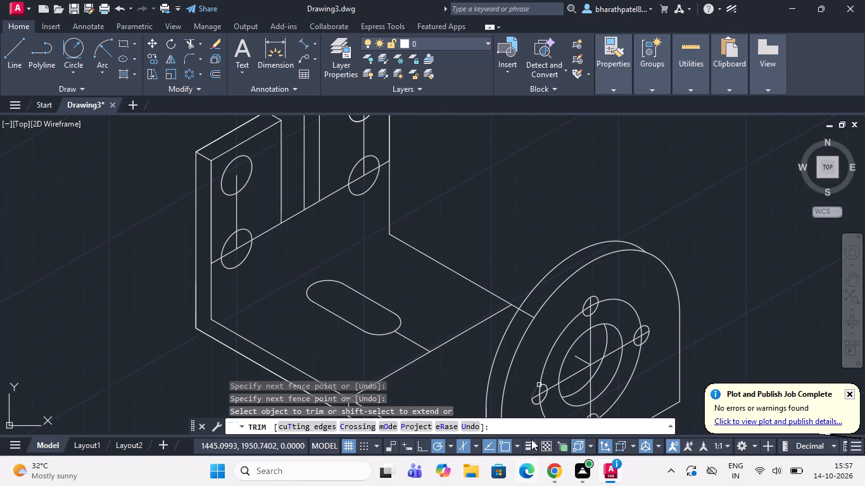
key(Escape)
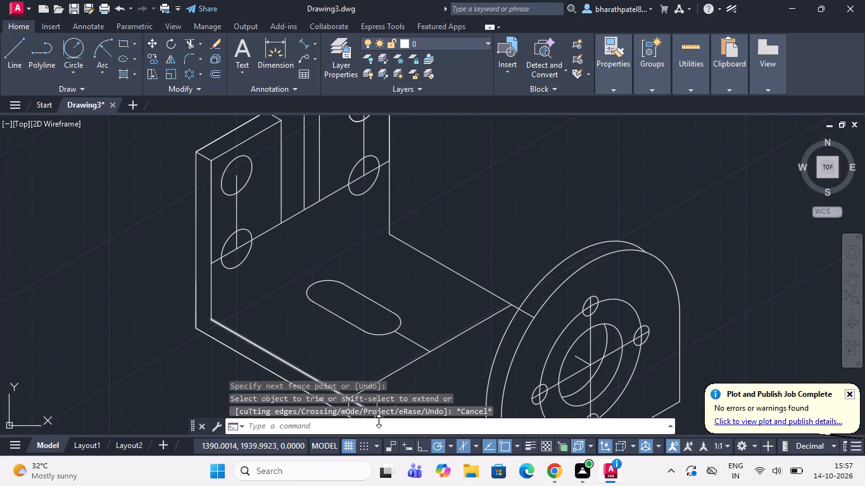
Open the QuickCalc calculator and enter 27.5 as the first number.
click(379, 421)
text(cal)
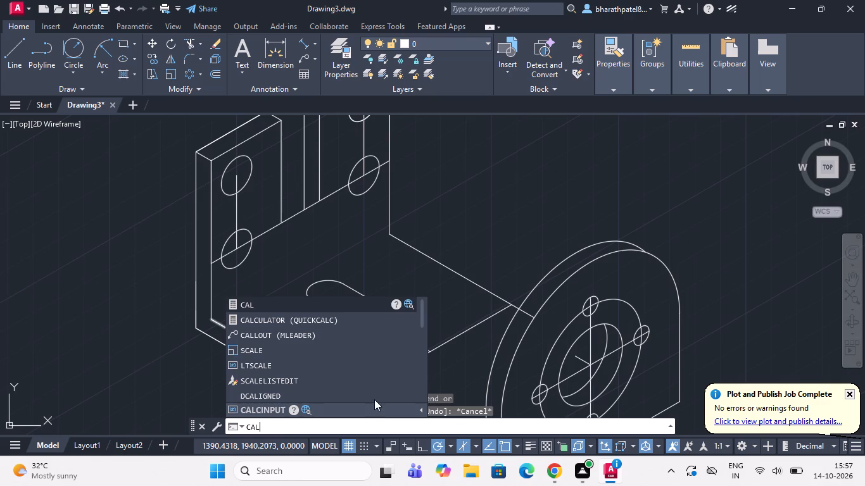
click(344, 316)
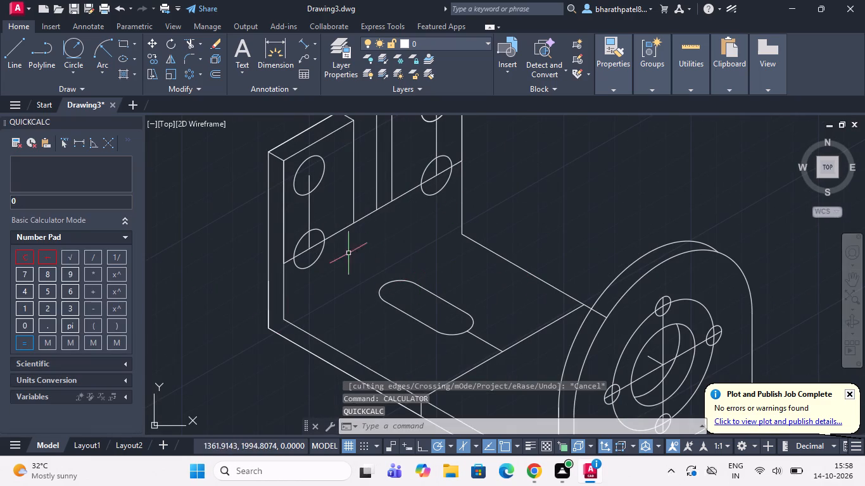
click(42, 308)
click(23, 275)
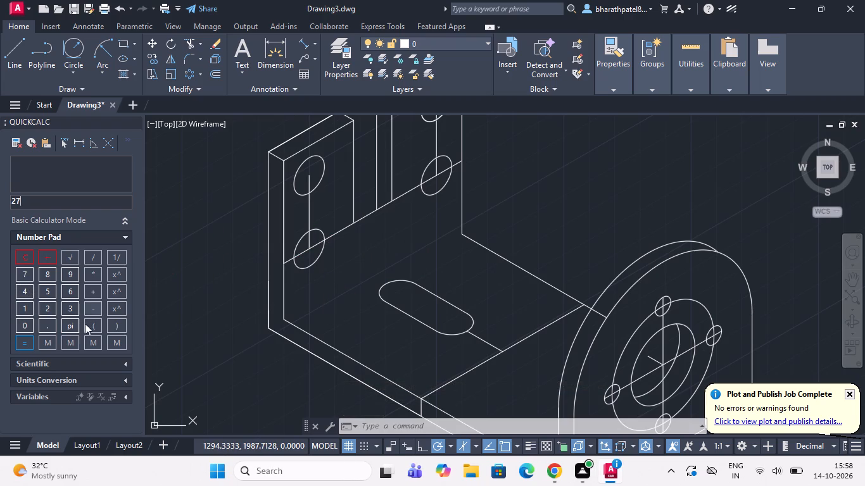
click(47, 325)
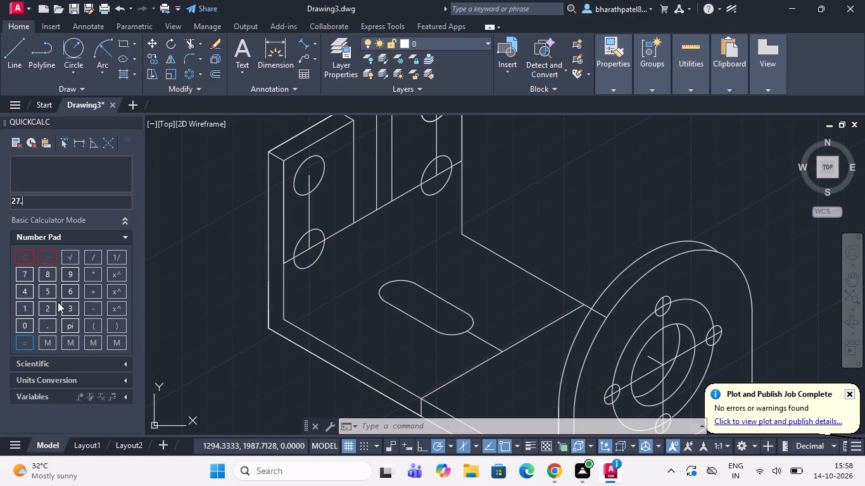
click(51, 289)
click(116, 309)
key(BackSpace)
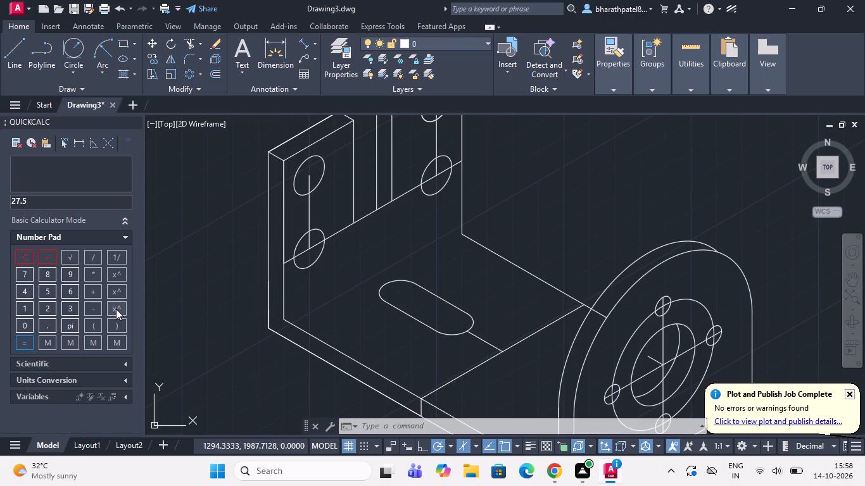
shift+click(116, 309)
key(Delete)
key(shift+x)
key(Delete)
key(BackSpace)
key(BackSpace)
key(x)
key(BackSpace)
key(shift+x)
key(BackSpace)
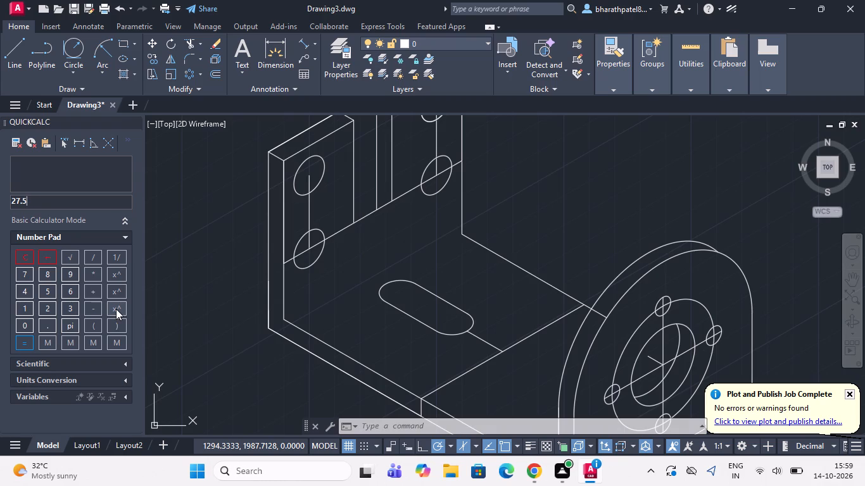
Add 27.5 to the entered 27.5 and calculate the sum.
key(shift+plus)
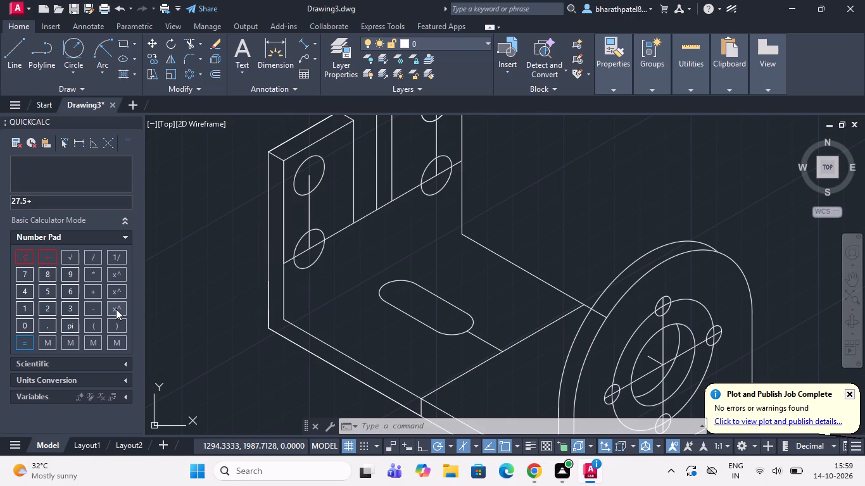
text(27)
text(.5)
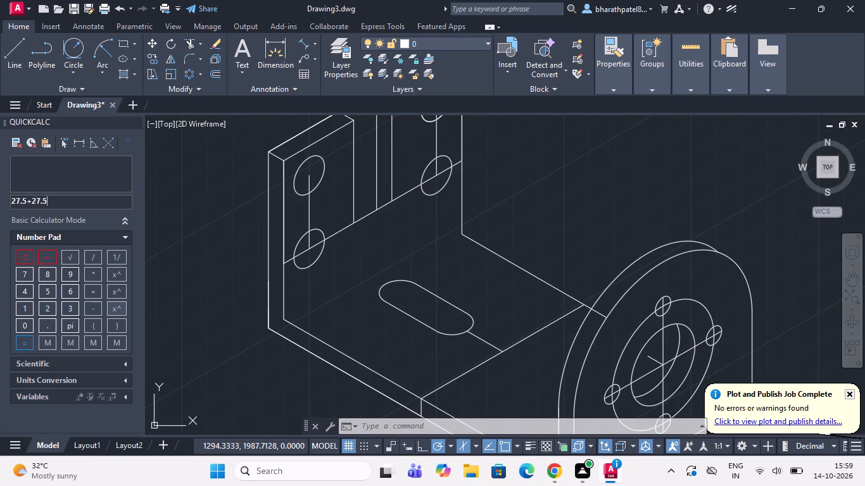
key(Return)
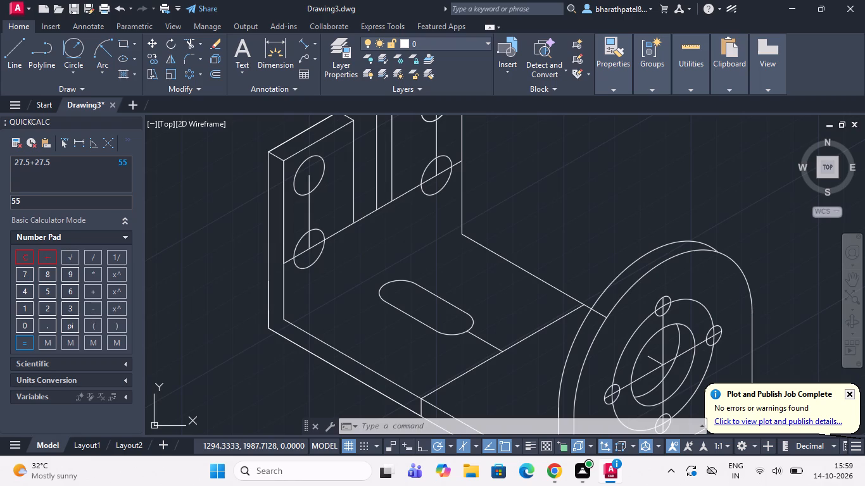
Clear the calculator's current entry and try to delete the 27.5+27.5 calculation from its history.
drag(35, 201, 0, 204)
key(Escape)
drag(72, 158, 21, 168)
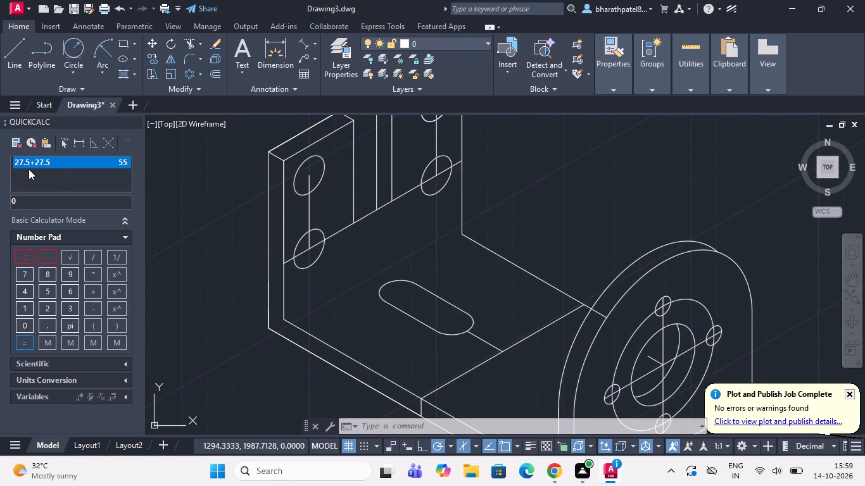
key(Delete)
key(BackSpace)
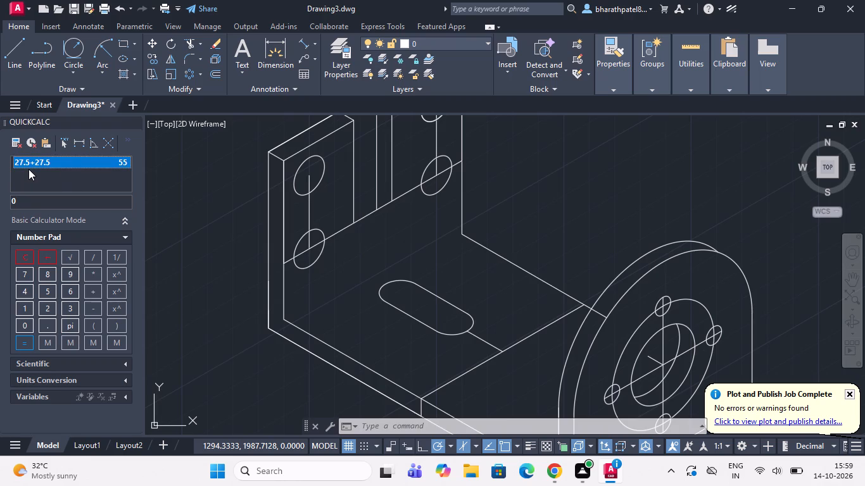
key(Delete)
key(Delete)
key(Escape)
key(Escape)
click(81, 161)
click(68, 202)
key(Escape)
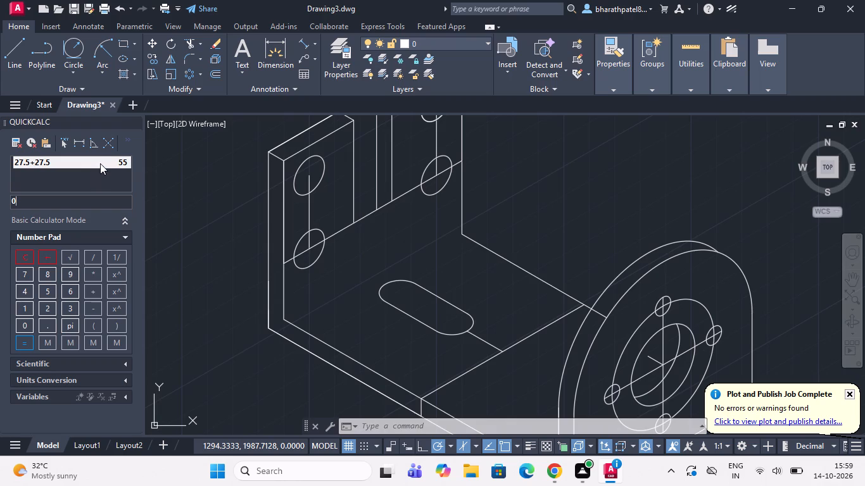
drag(47, 203, 0, 207)
key(Escape)
Calculate 70 minus 55 in the calculator.
text(70)
key(shift+underscore)
key(Delete)
key(minus)
text(55)
key(BackSpace)
key(BackSpace)
key(BackSpace)
key(BackSpace)
key(minus)
text(55)
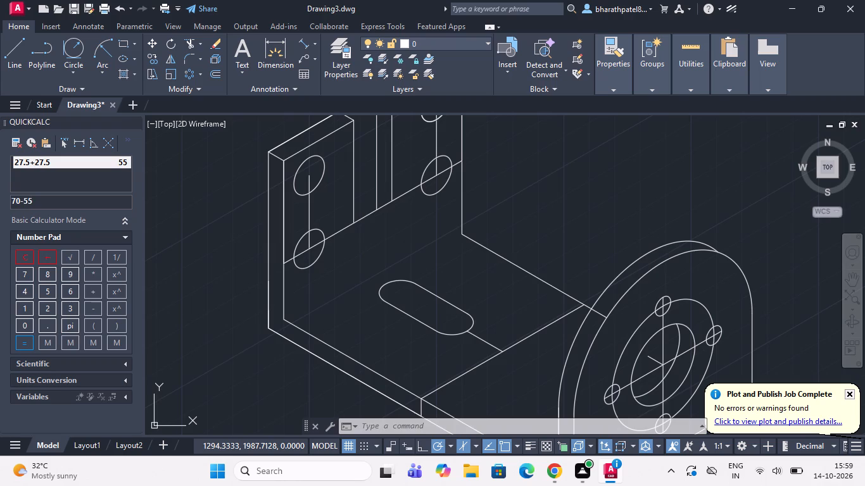
key(Return)
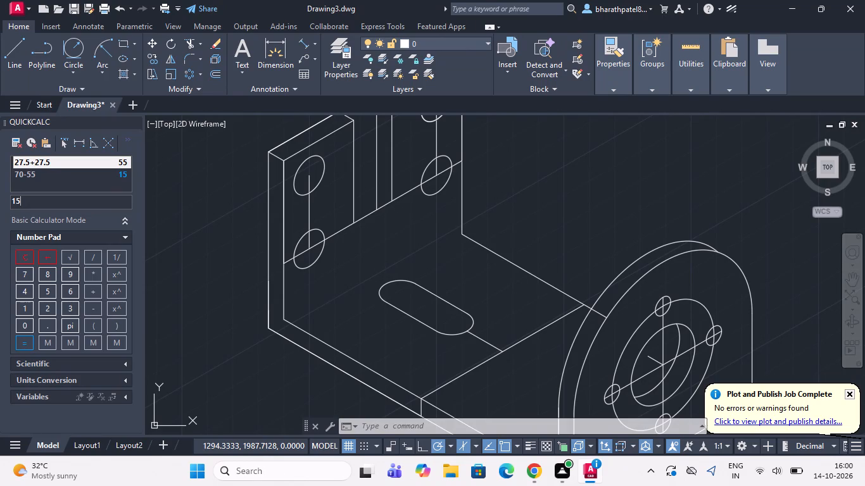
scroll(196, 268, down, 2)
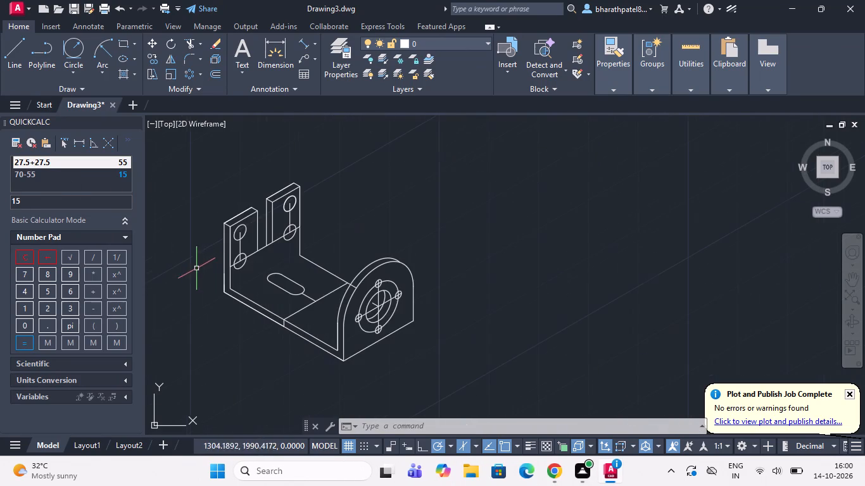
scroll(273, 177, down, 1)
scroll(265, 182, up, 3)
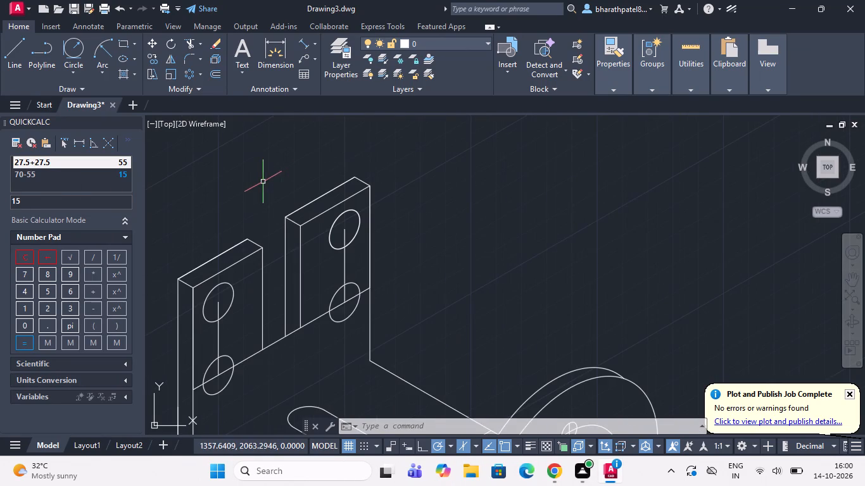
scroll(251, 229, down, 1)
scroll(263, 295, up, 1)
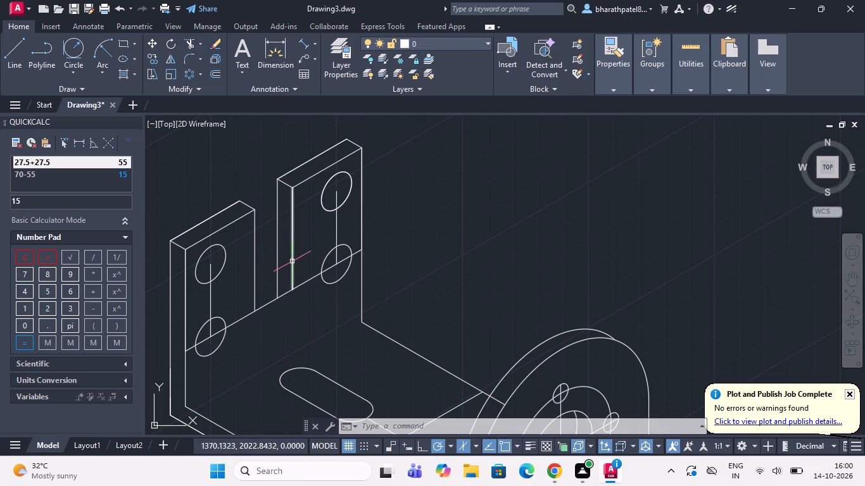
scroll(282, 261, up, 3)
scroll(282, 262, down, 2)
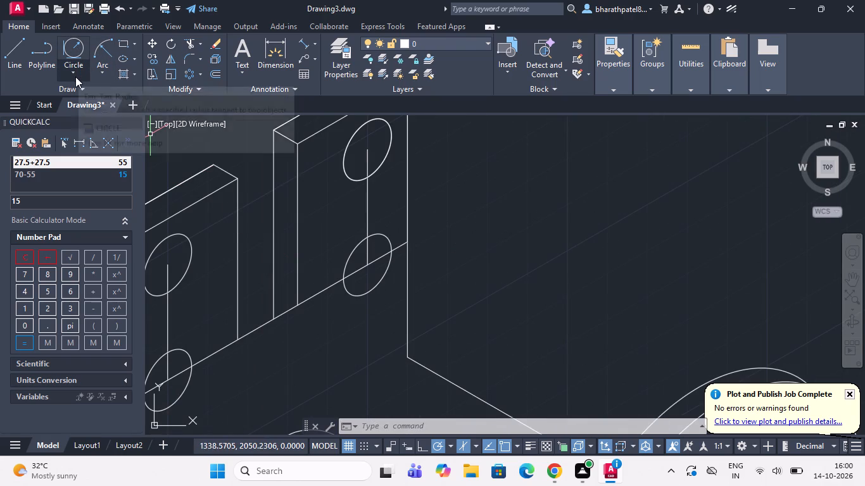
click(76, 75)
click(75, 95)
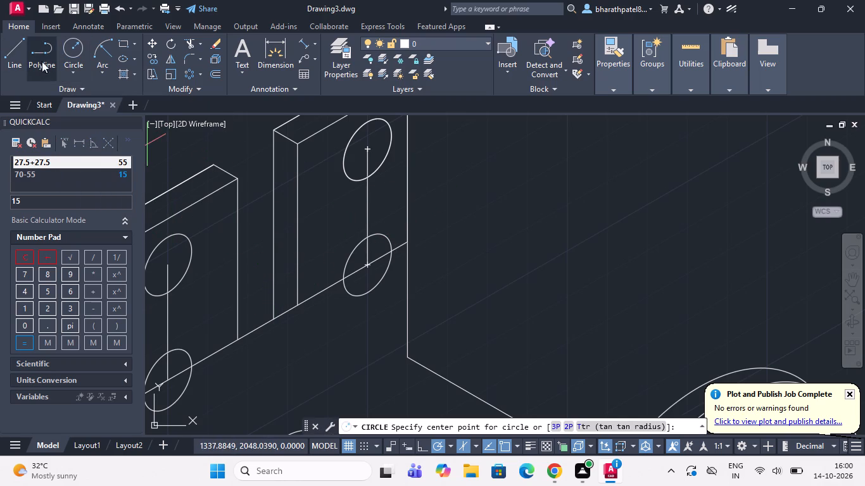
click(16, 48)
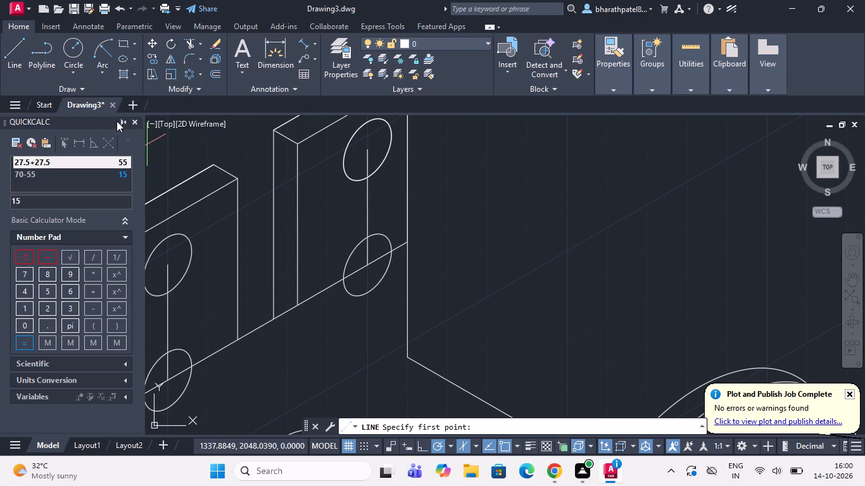
Close the QuickCalc calculator.
click(136, 120)
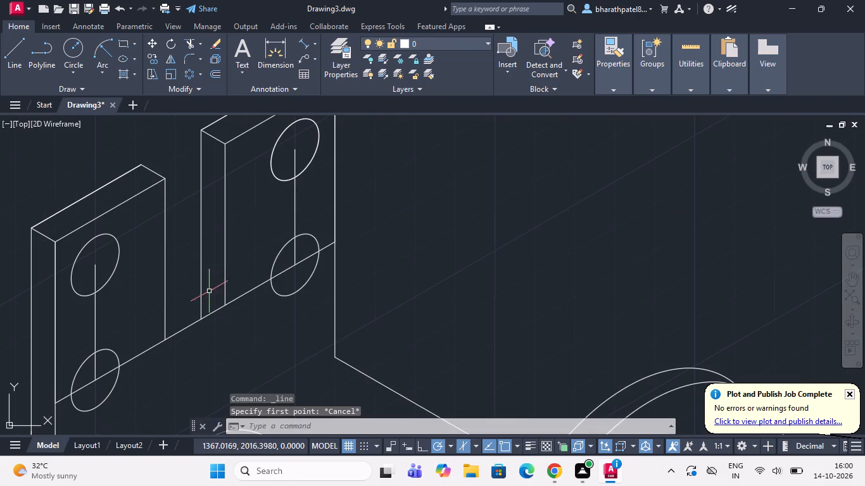
Draw a 7.5-unit vertical line upward from the midpoint of the line connecting the lower isocircles between the uprights.
click(12, 54)
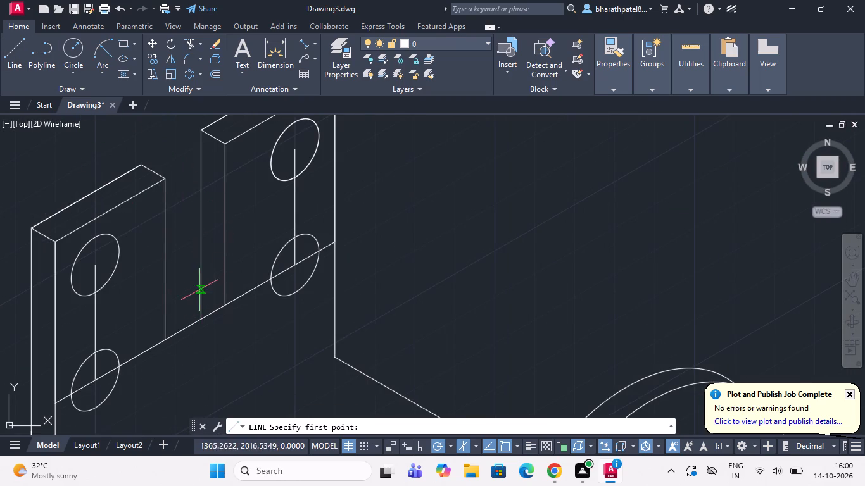
click(8, 56)
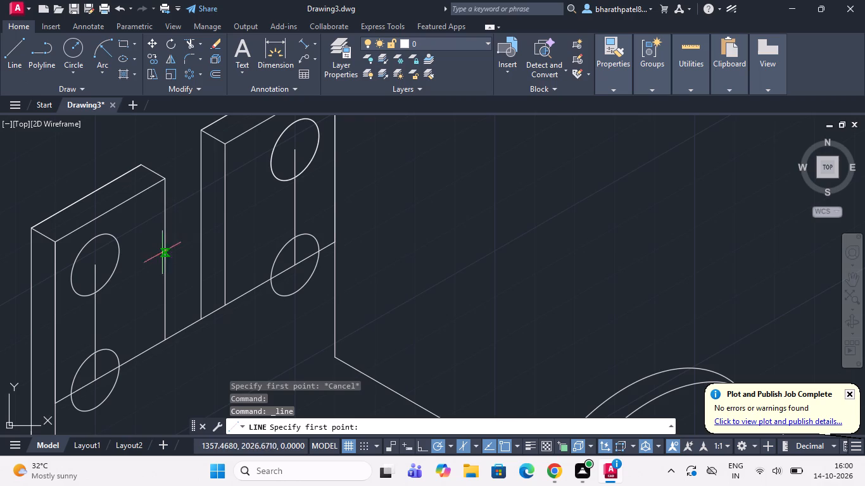
click(191, 323)
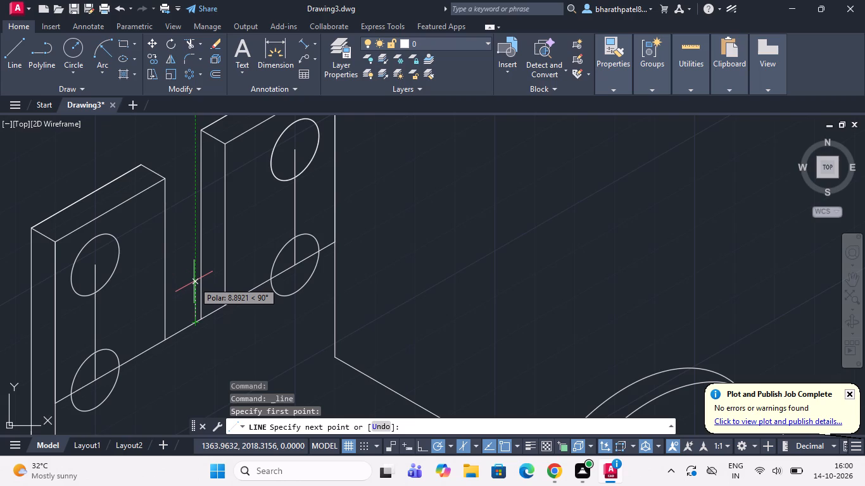
text(7.5)
key(Return)
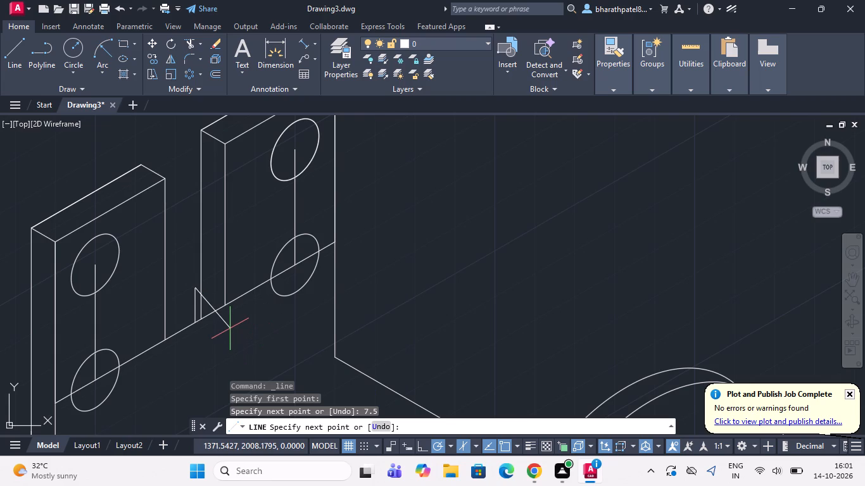
key(Escape)
Draw an isocircle of diameter 15 centred on the upper end of the 7.5-unit vertical line.
scroll(192, 299, up, 2)
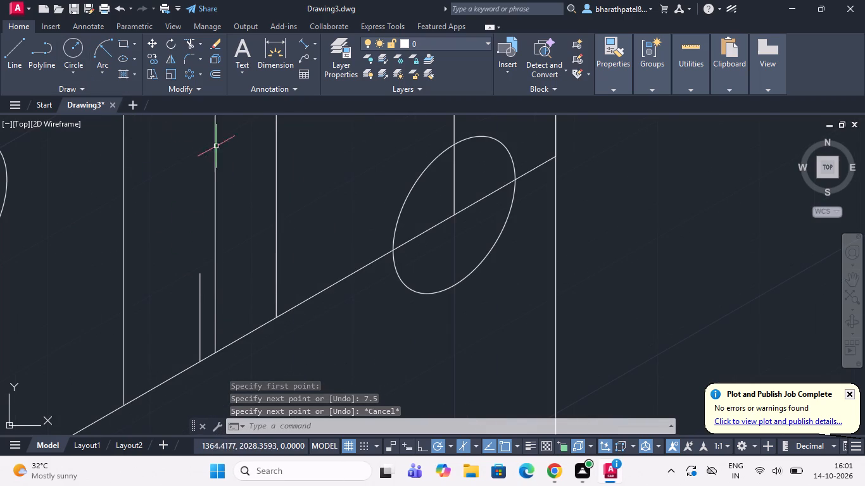
text(ell)
key(Return)
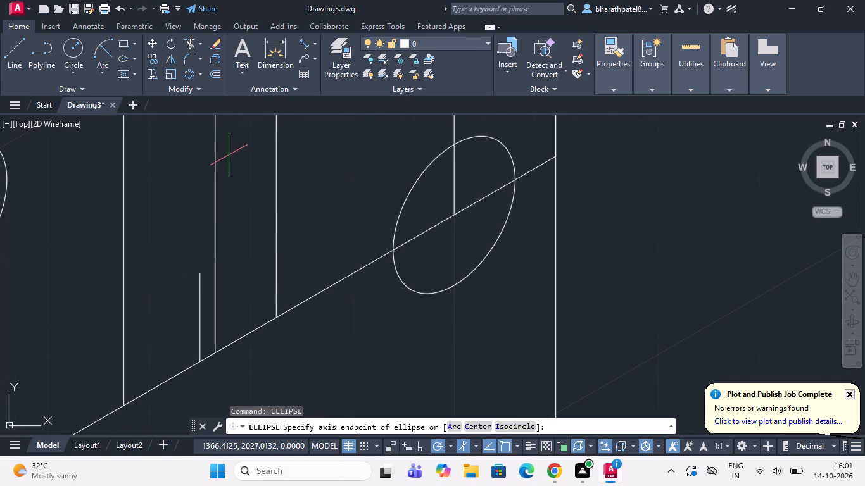
click(506, 430)
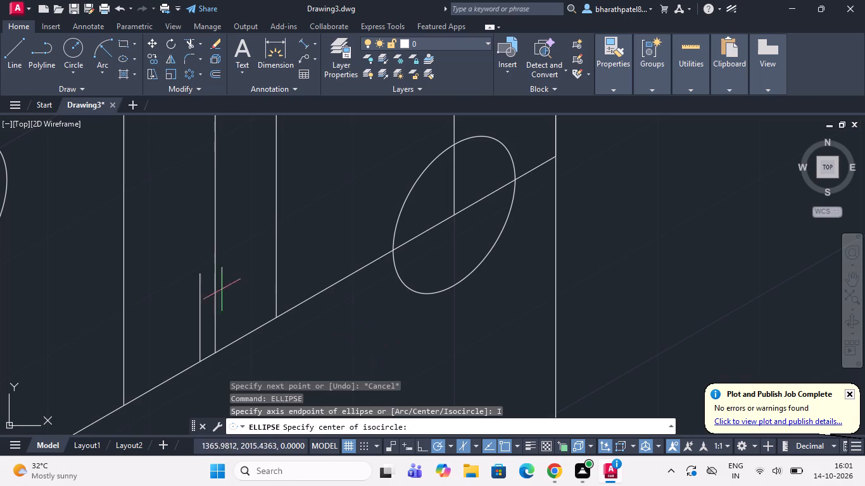
click(199, 271)
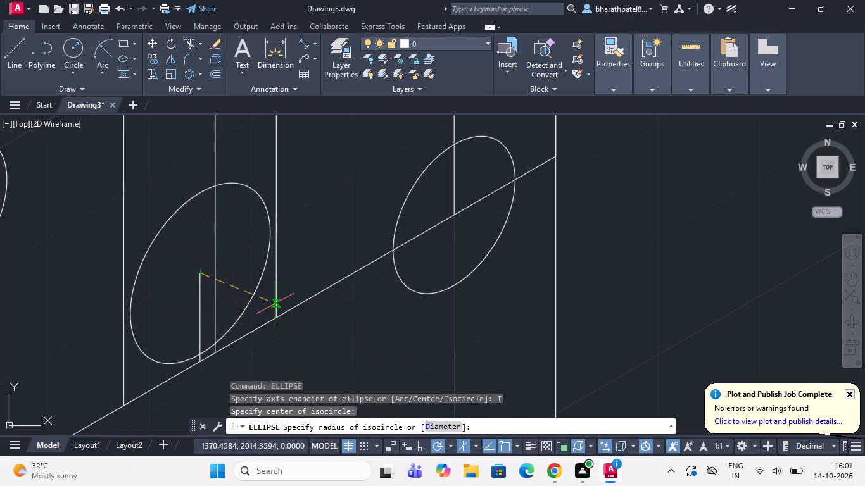
click(438, 428)
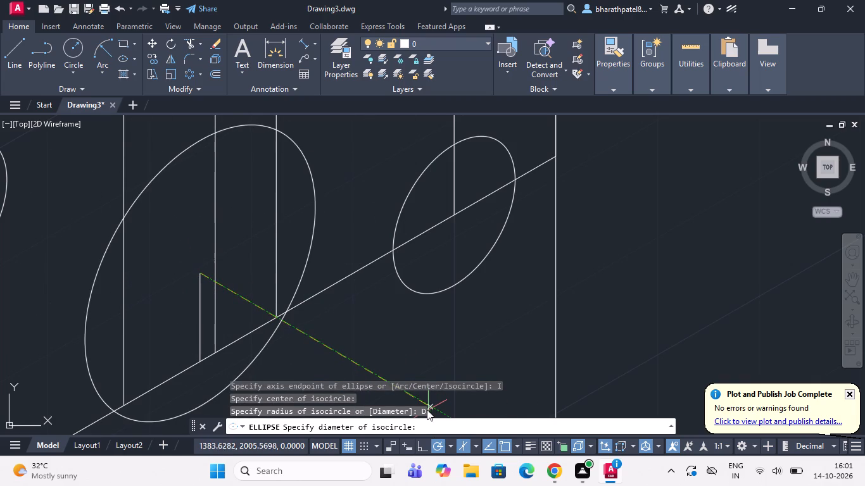
key(1)
key(5)
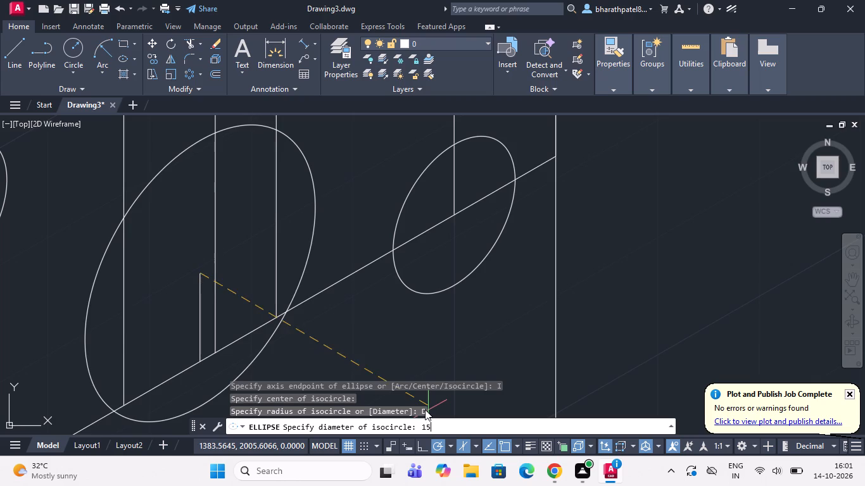
key(Return)
Draw a 6-unit line at 150° from the centre of the diameter-15 isocircle to mark the plate thickness.
scroll(312, 356, down, 1)
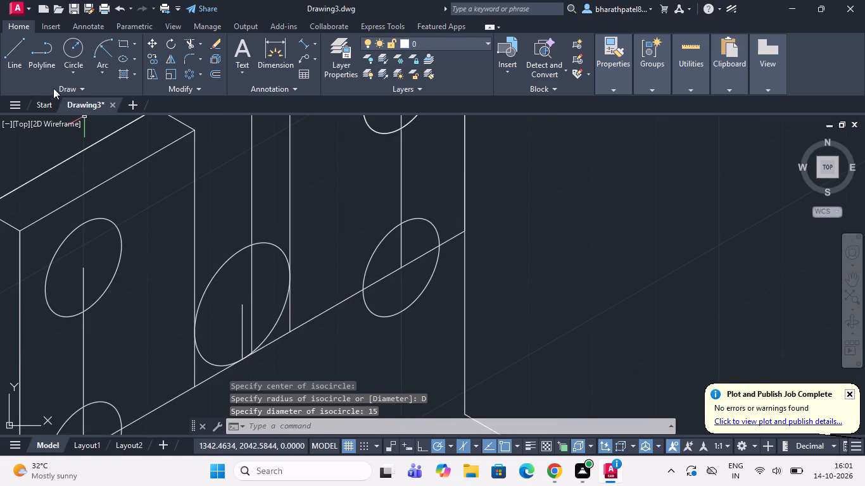
click(6, 56)
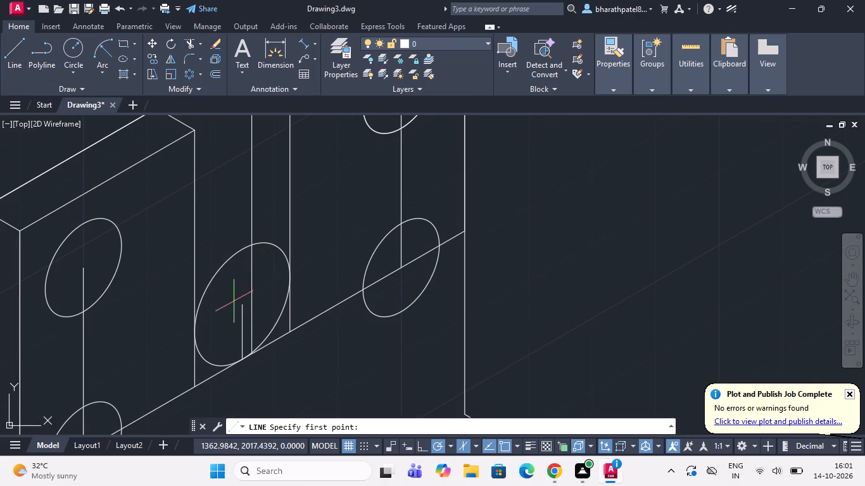
click(238, 308)
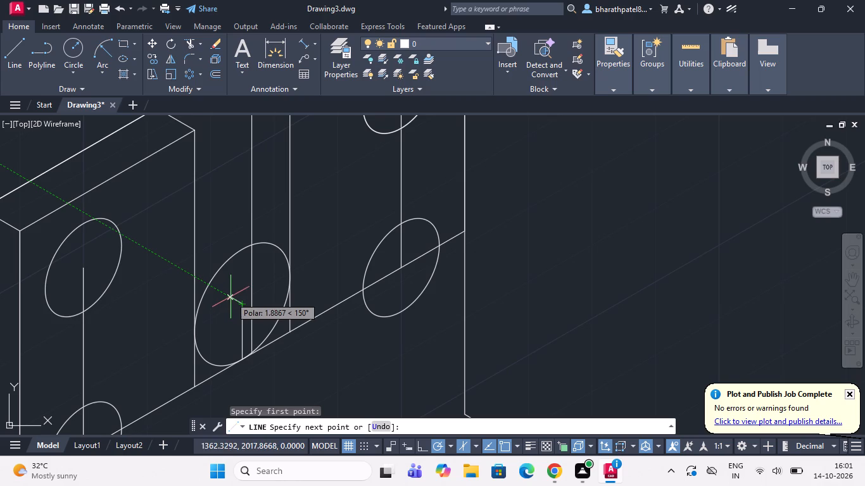
key(6)
key(Return)
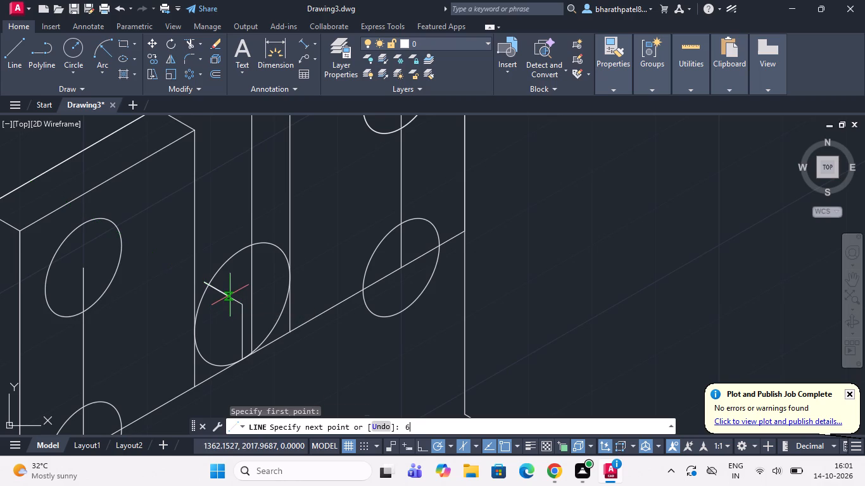
key(Escape)
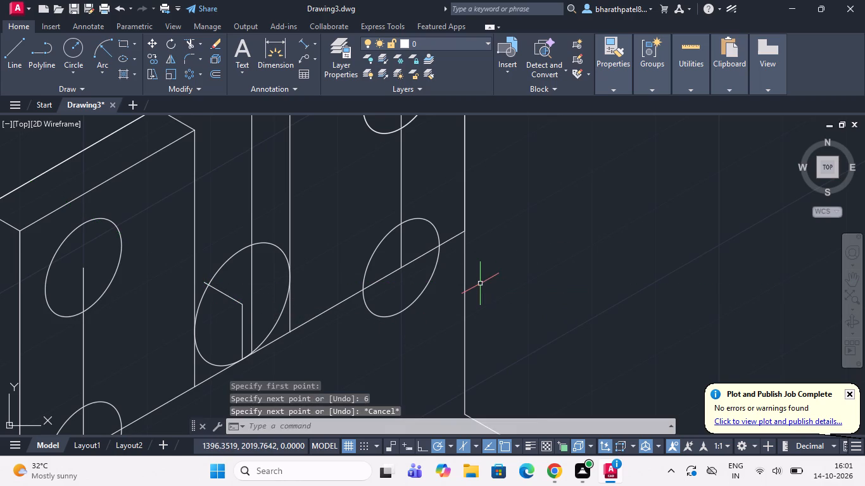
Copy the diameter-15 isocircle from its centre to the far end of the 6-unit line.
scroll(481, 301, down, 2)
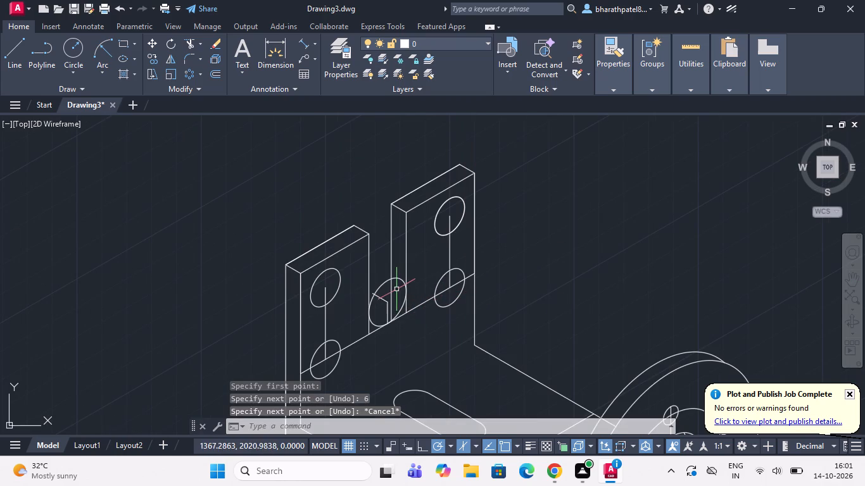
click(386, 282)
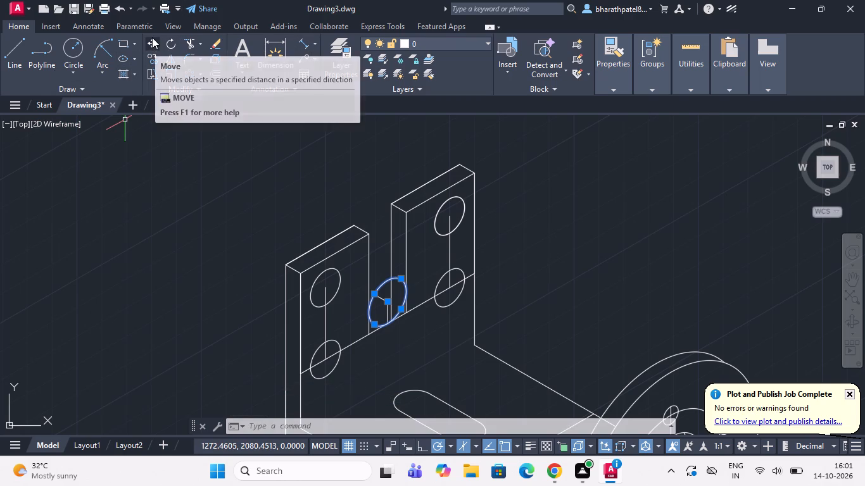
click(146, 59)
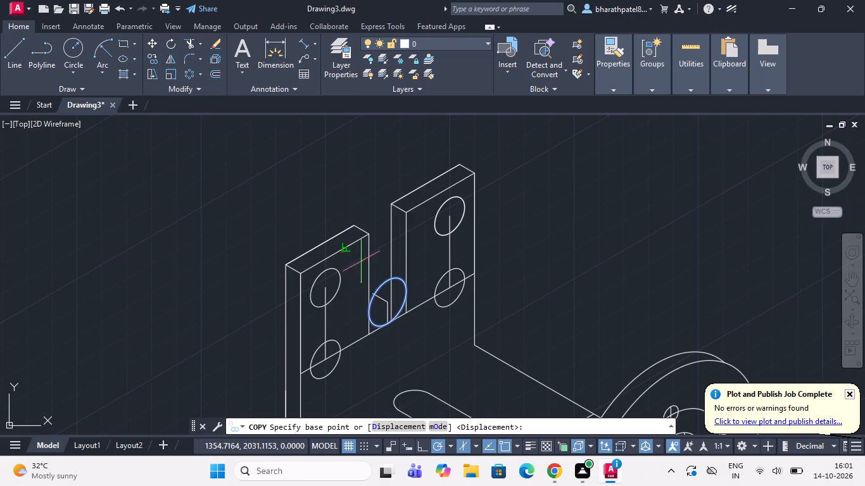
scroll(393, 306, up, 2)
click(380, 298)
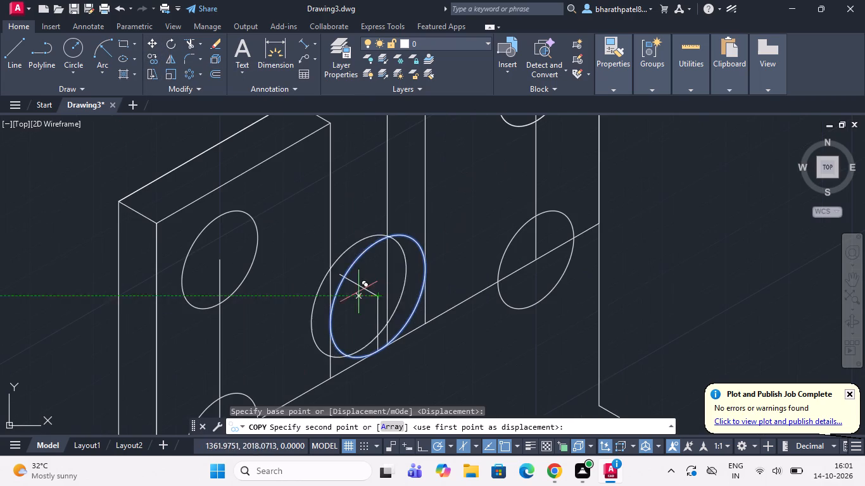
scroll(346, 279, up, 4)
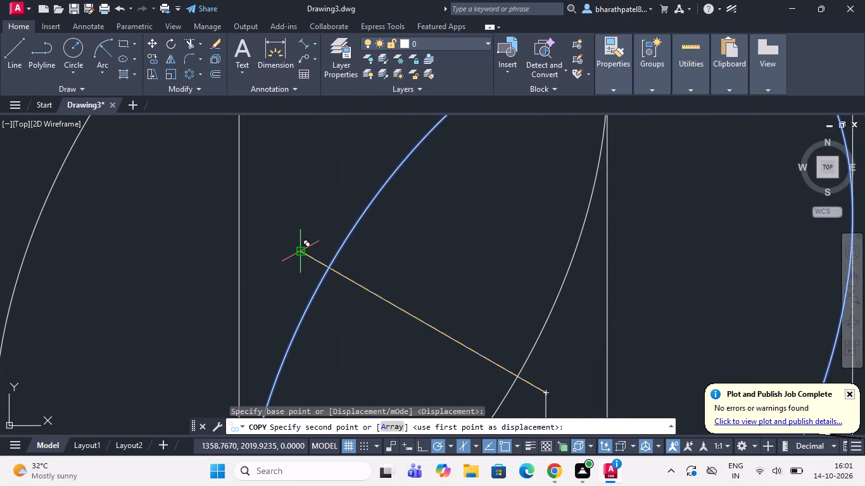
scroll(302, 249, up, 2)
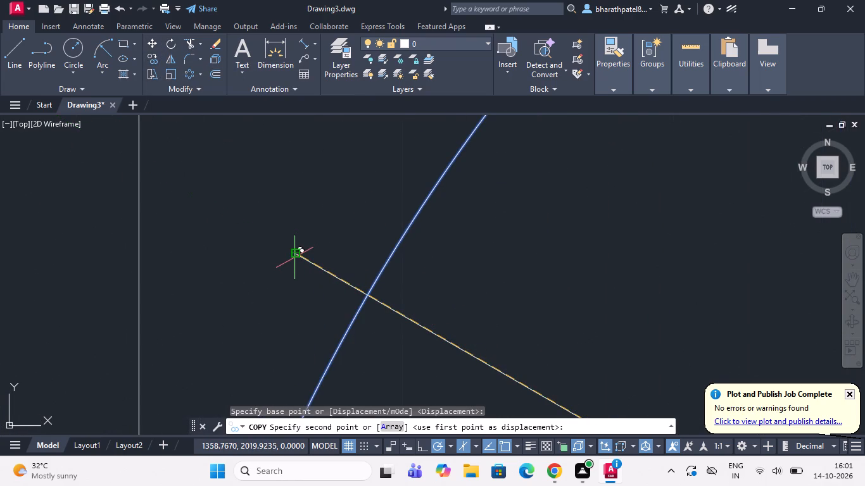
click(294, 256)
scroll(294, 256, down, 5)
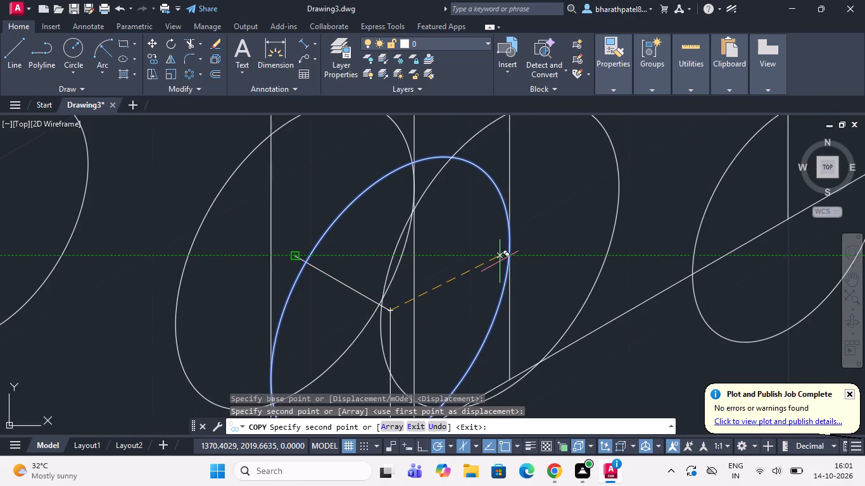
key(Escape)
Trim the front and copied isocircles between the uprights, keeping only their lower arcs inside the gap.
scroll(495, 218, down, 2)
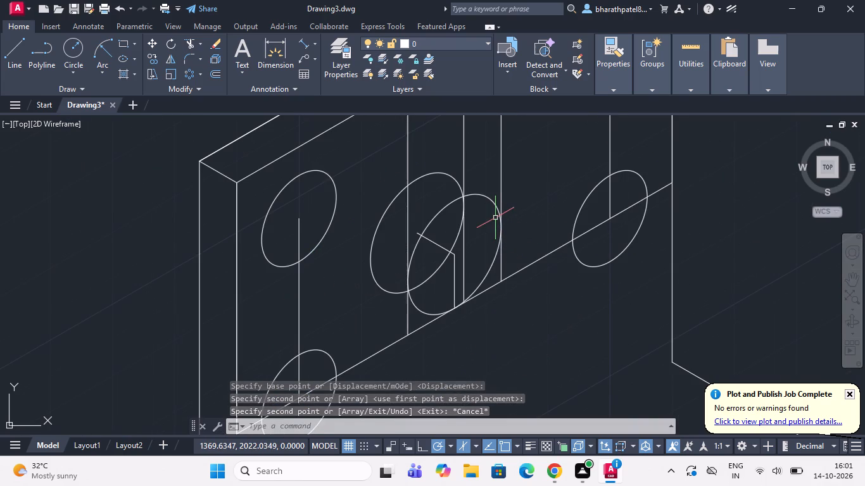
scroll(474, 229, down, 1)
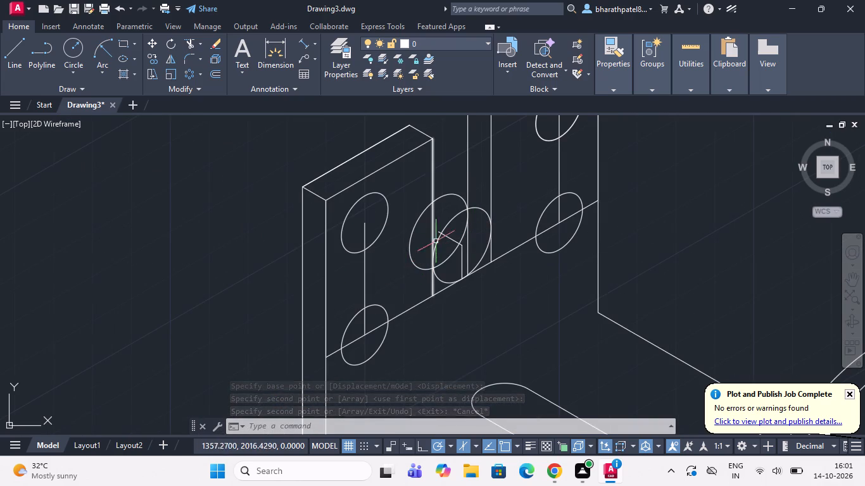
scroll(455, 209, up, 1)
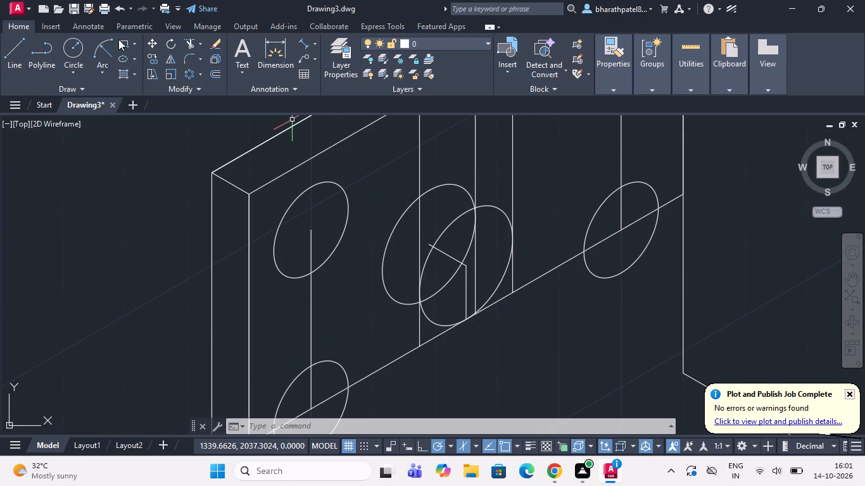
click(193, 43)
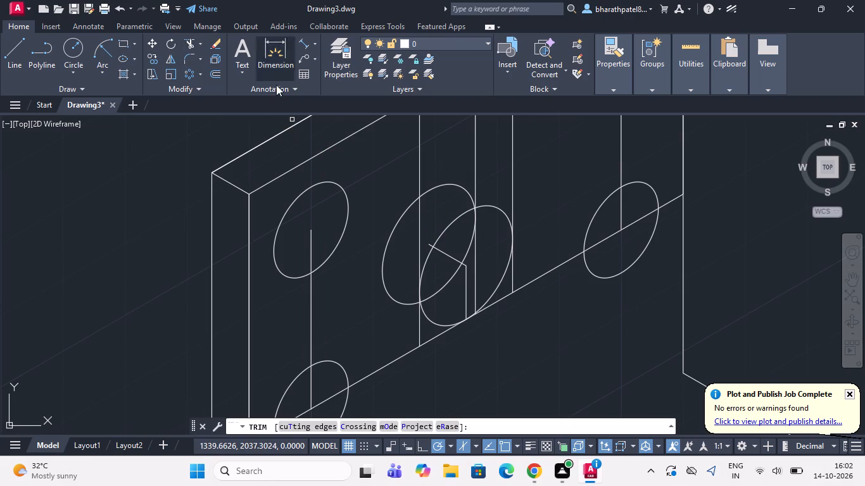
click(444, 186)
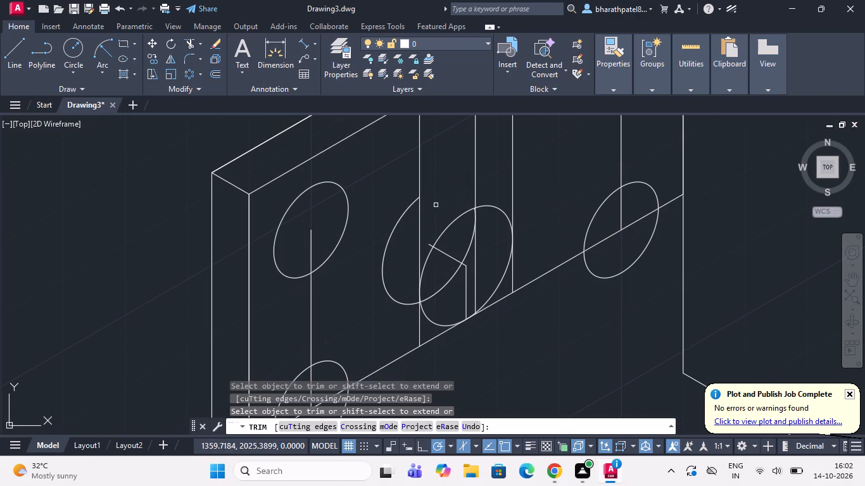
click(401, 254)
click(379, 268)
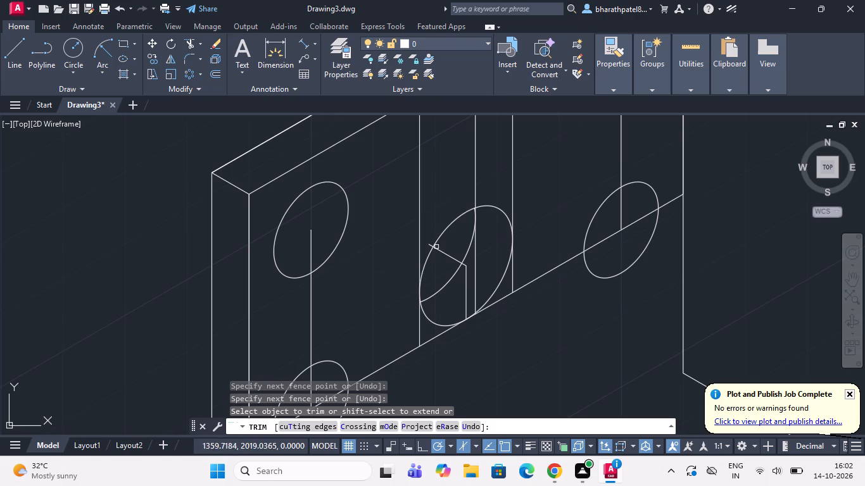
click(444, 228)
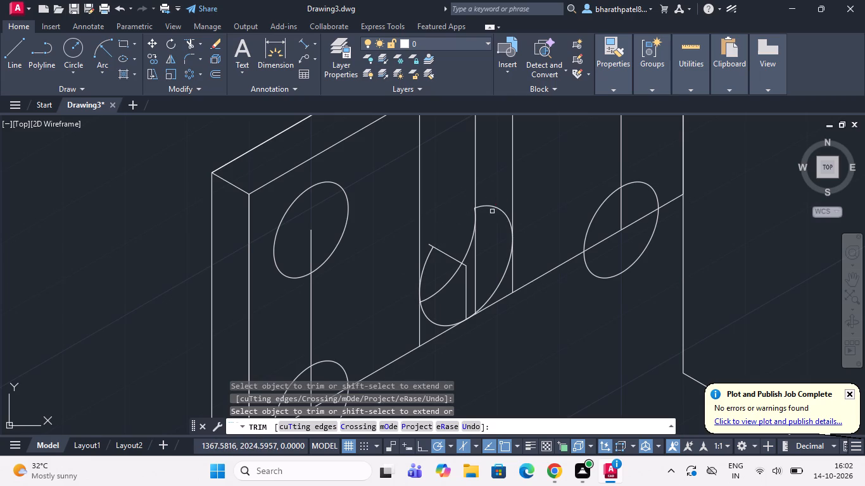
click(495, 206)
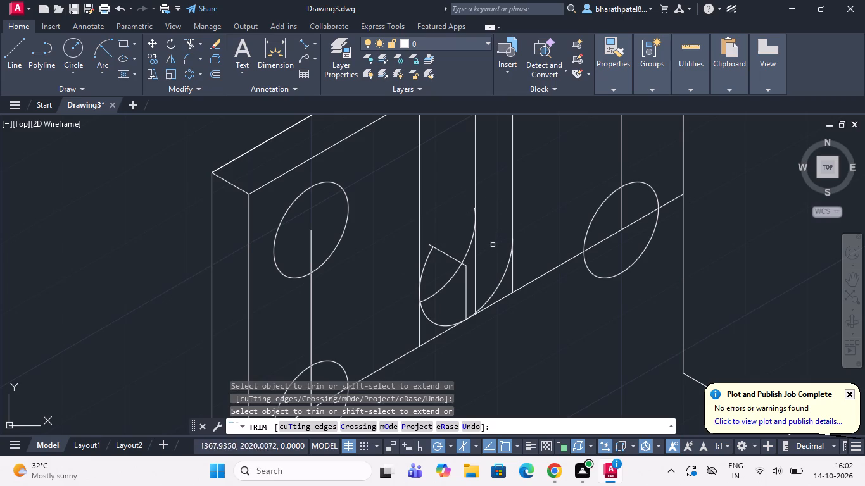
click(429, 258)
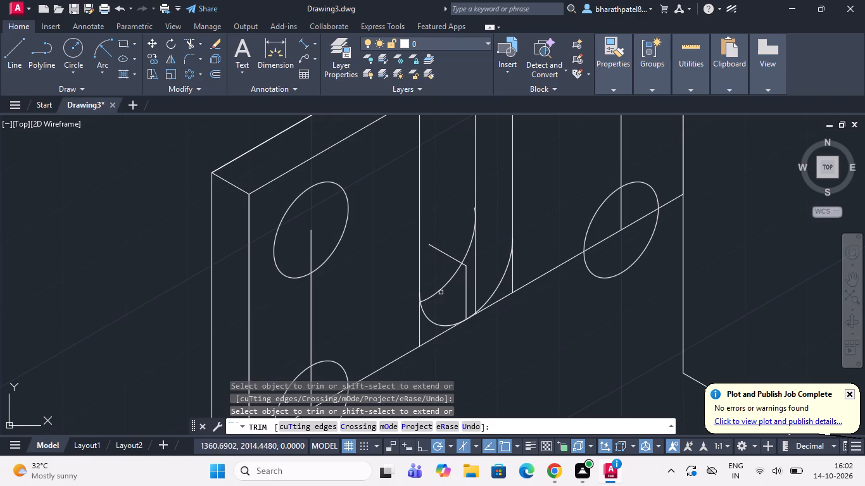
click(433, 340)
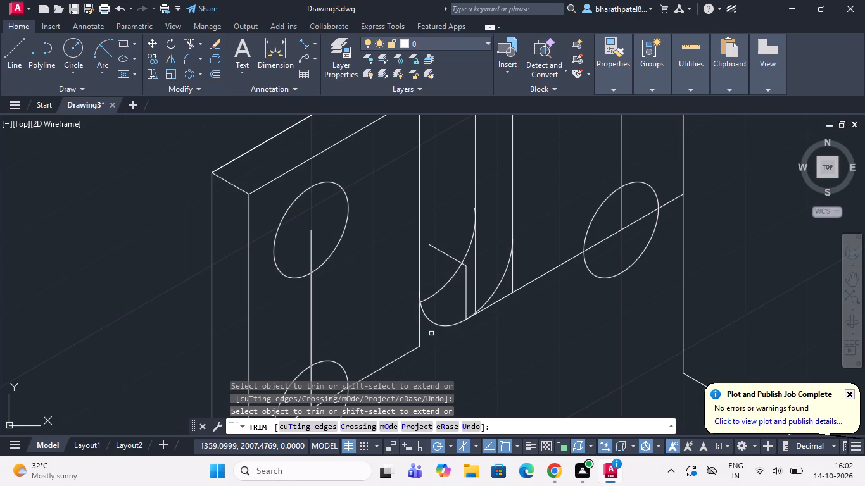
key(ctrl+z)
Trim the gap's front vertical edges below the front arc and remove the 7.5-unit and 6-unit construction lines.
click(419, 333)
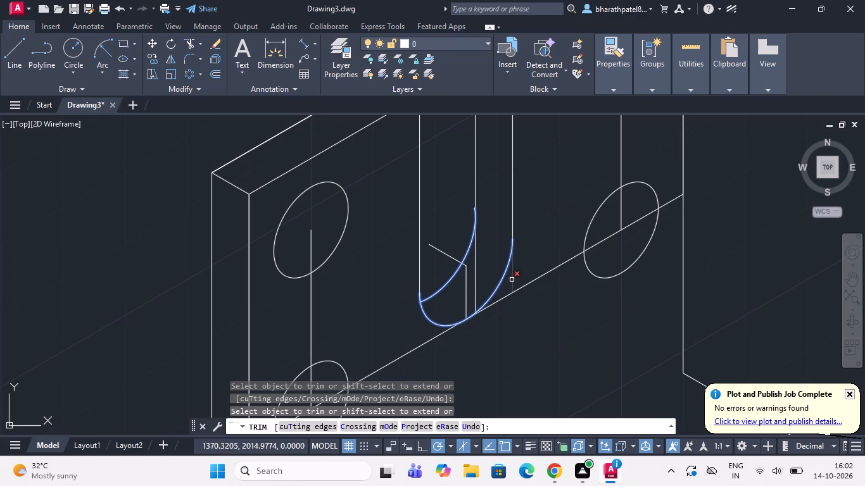
click(513, 280)
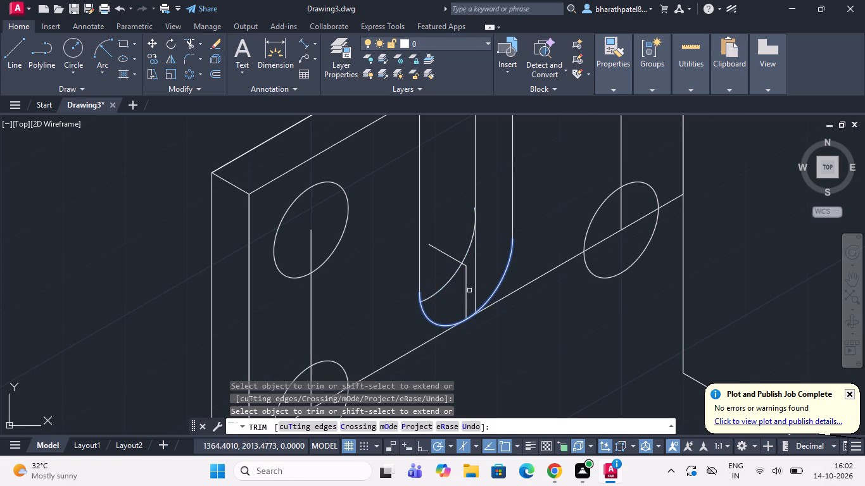
click(467, 290)
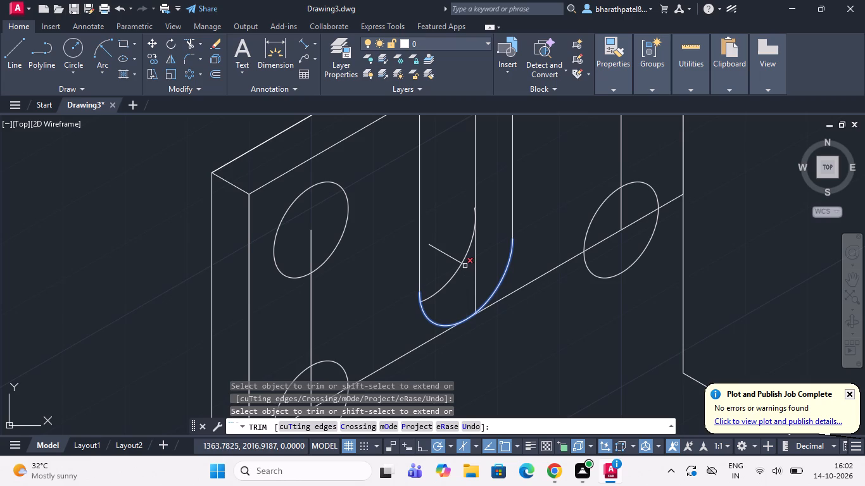
click(465, 265)
click(453, 257)
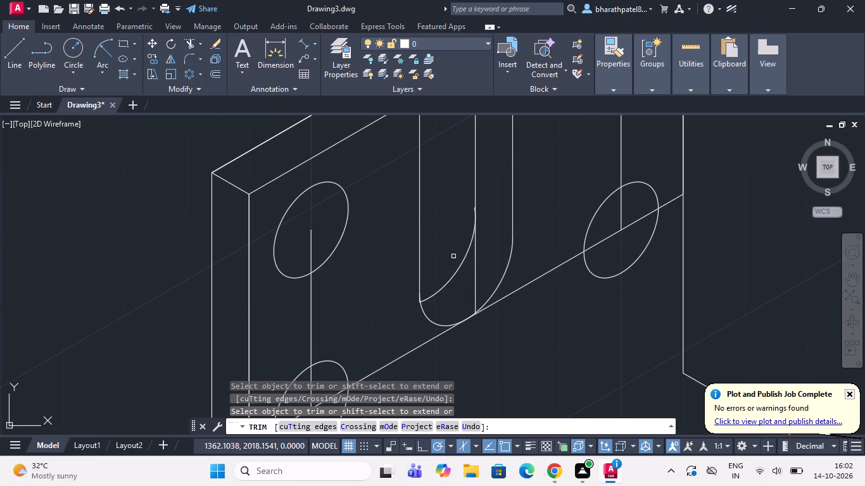
Trim the rear arc's stub above its tangent point and the rear vertical edge below that arc.
scroll(473, 201, up, 3)
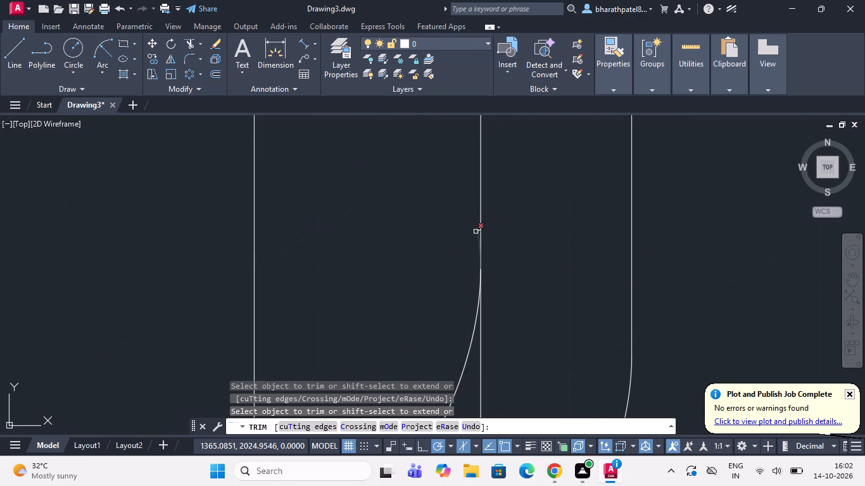
click(476, 231)
scroll(479, 235, up, 4)
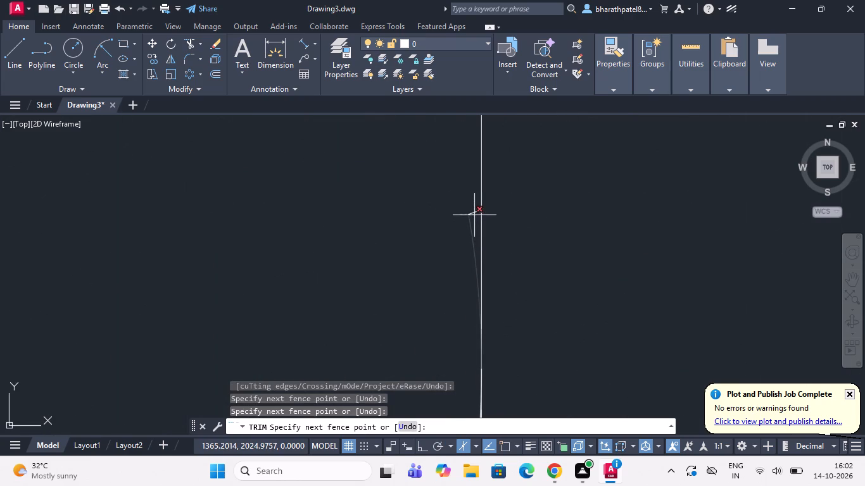
click(474, 215)
click(474, 215)
click(473, 212)
scroll(473, 213, down, 4)
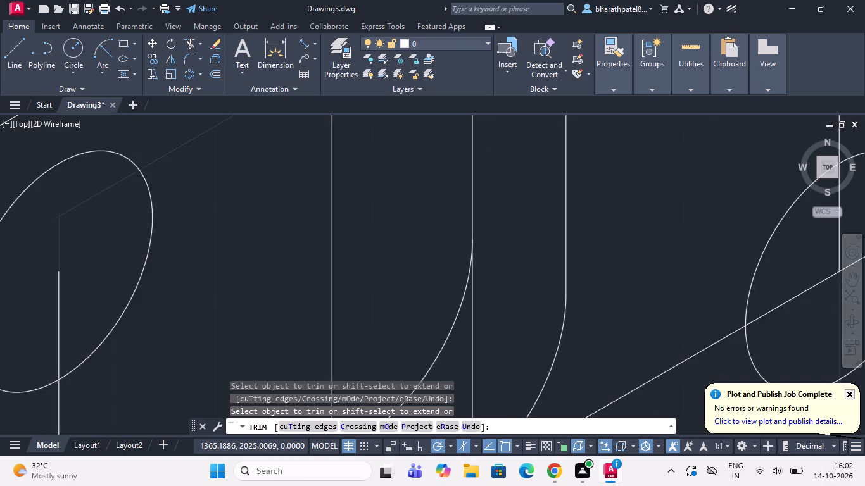
scroll(470, 219, down, 2)
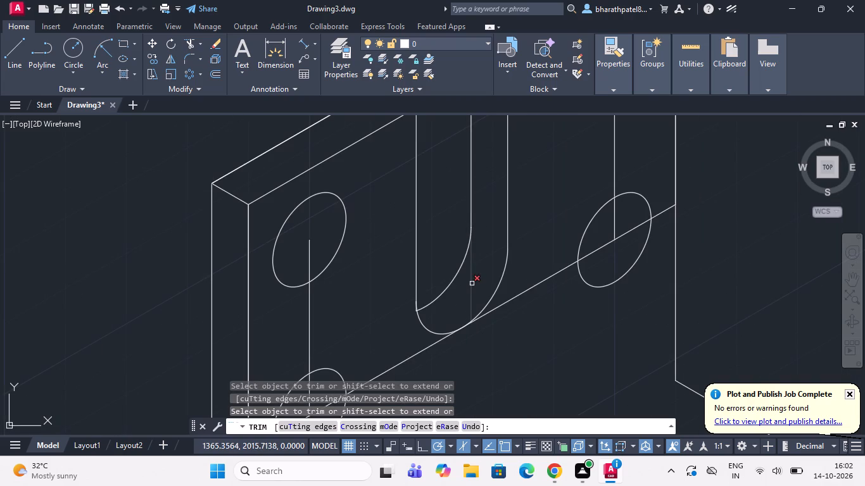
click(472, 283)
Trim away the line connecting the uprights' lower isocircles, including its leftover stub at the front gap arc.
click(394, 358)
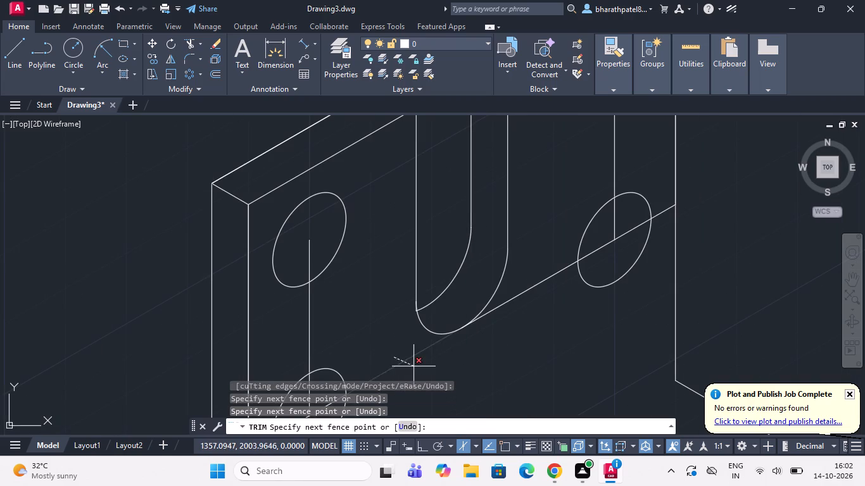
click(414, 367)
click(522, 276)
click(525, 302)
scroll(524, 305, down, 1)
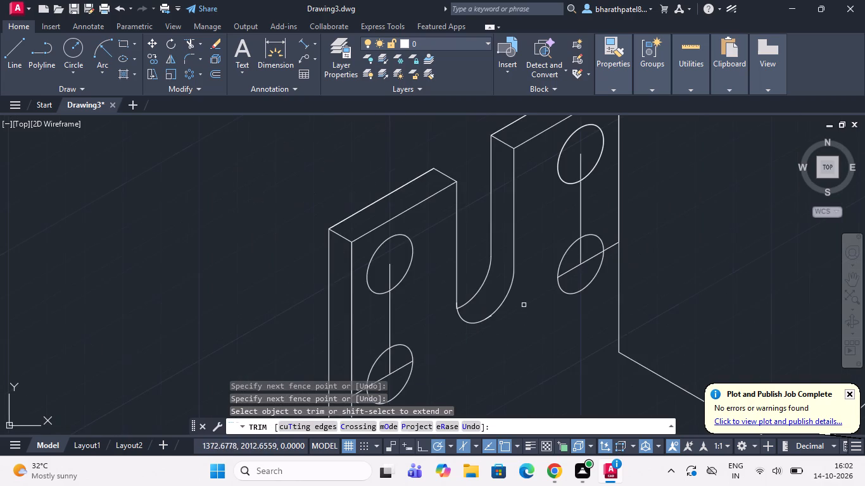
scroll(511, 311, up, 4)
scroll(501, 278, down, 2)
scroll(451, 313, up, 2)
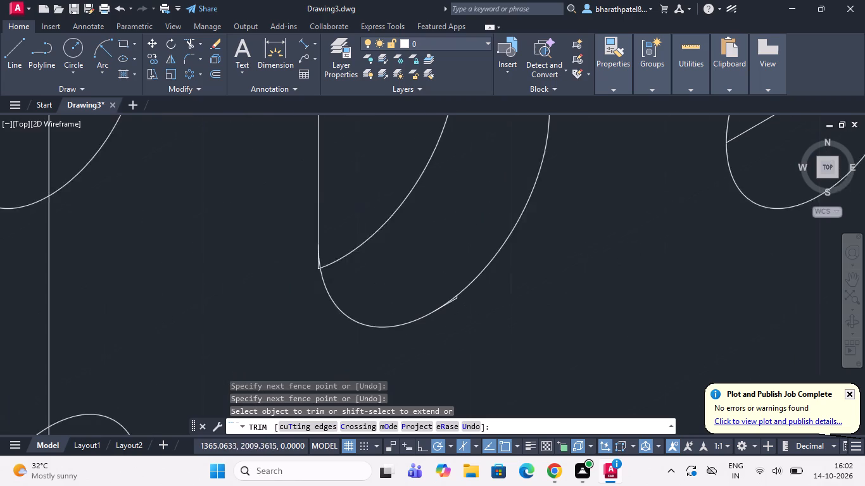
scroll(446, 312, up, 4)
click(488, 266)
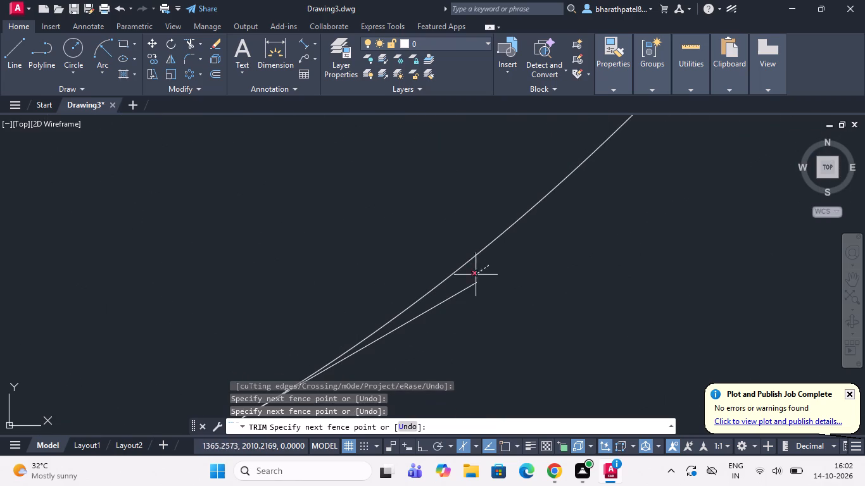
click(455, 297)
scroll(497, 294, down, 6)
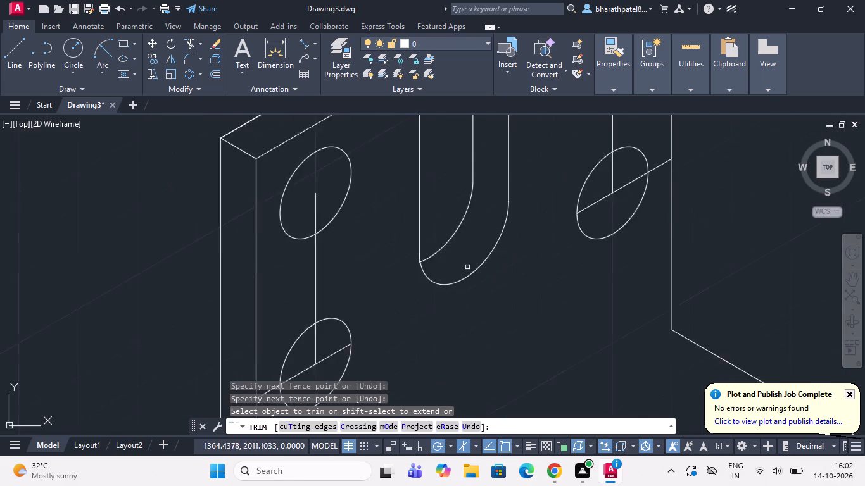
Trim the line stub between the nearer upright's outer vertical edge and its lower isocircle.
scroll(464, 264, down, 3)
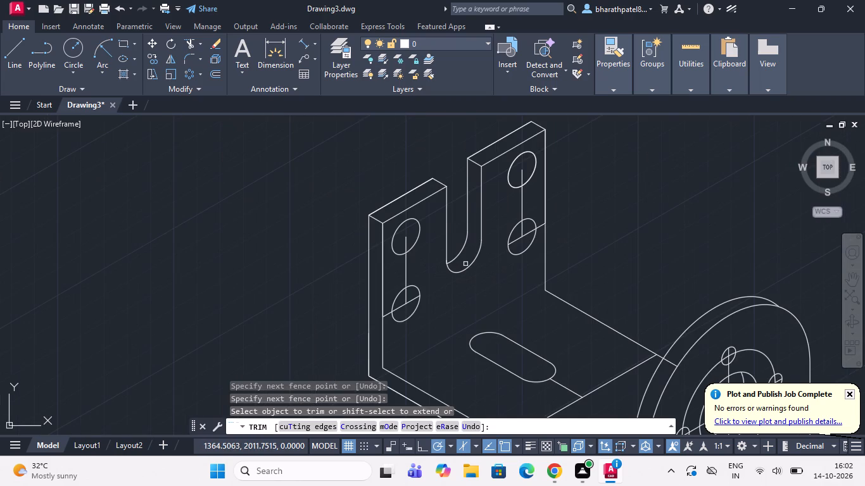
scroll(460, 277, down, 1)
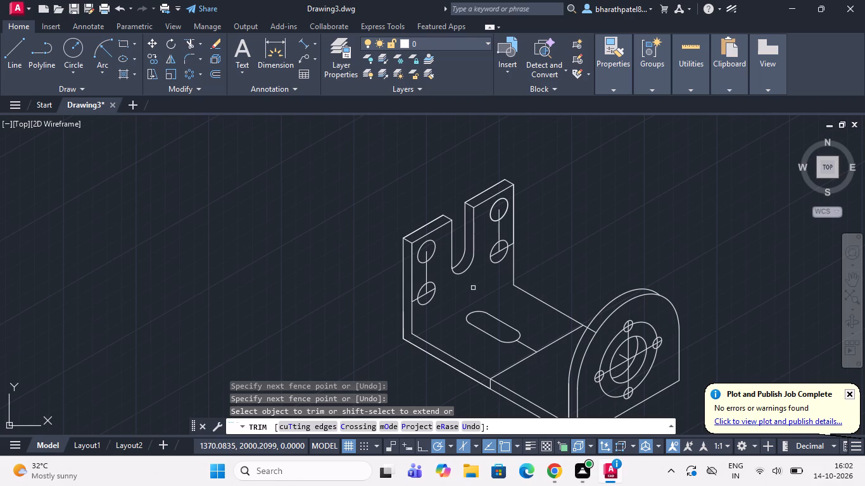
scroll(473, 288, down, 1)
scroll(476, 289, up, 2)
scroll(476, 289, down, 1)
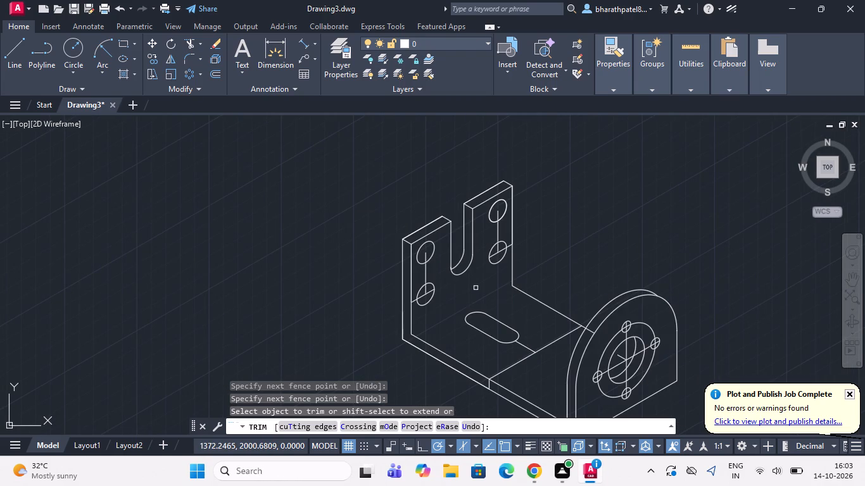
scroll(412, 303, up, 4)
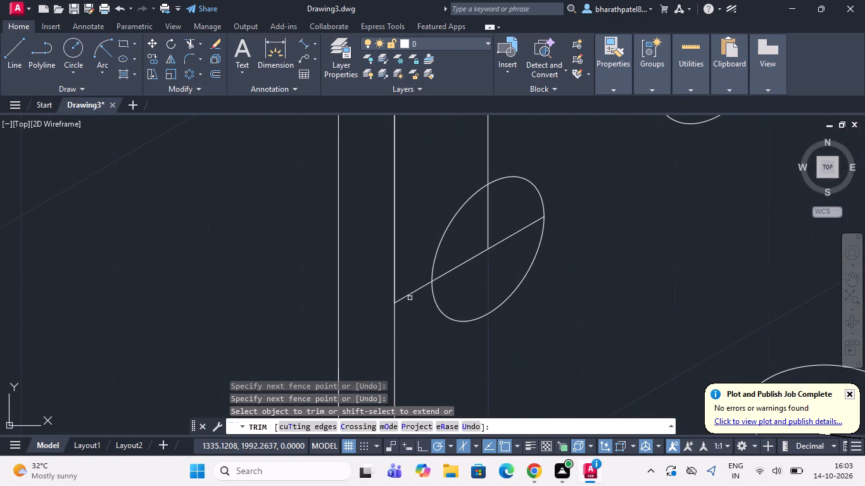
click(410, 298)
click(414, 280)
Trim the line stub between the farther upright's lower isocircle and its outer vertical edge, and finish trimming.
scroll(412, 282, down, 5)
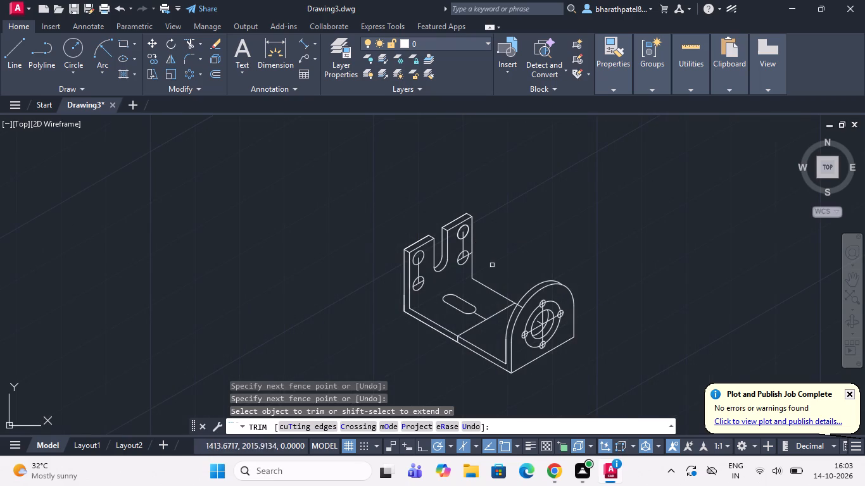
scroll(492, 265, up, 2)
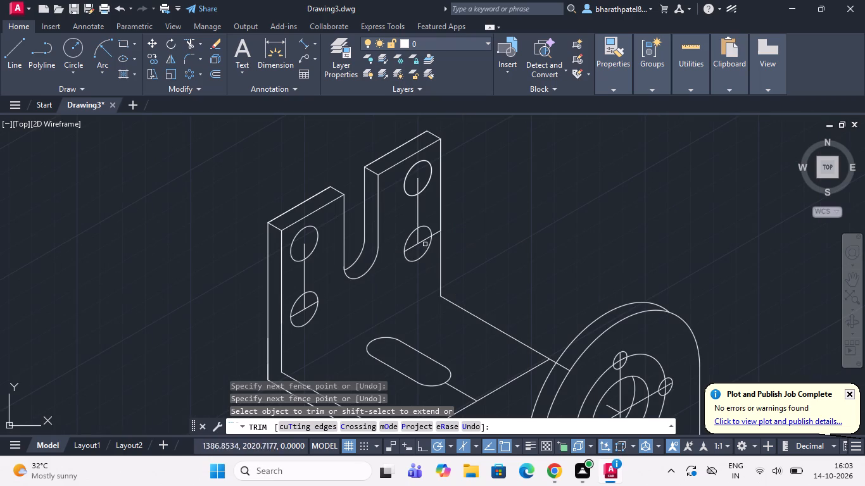
scroll(448, 233, up, 4)
click(376, 218)
click(373, 254)
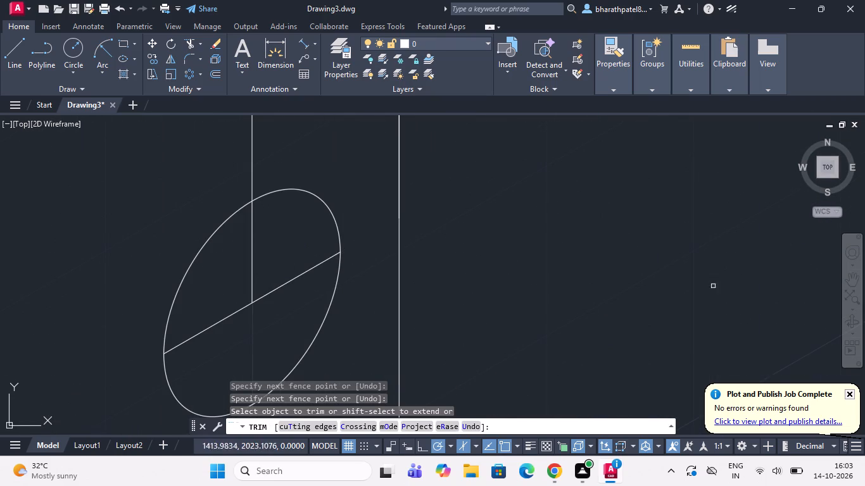
scroll(574, 274, down, 2)
scroll(548, 217, down, 3)
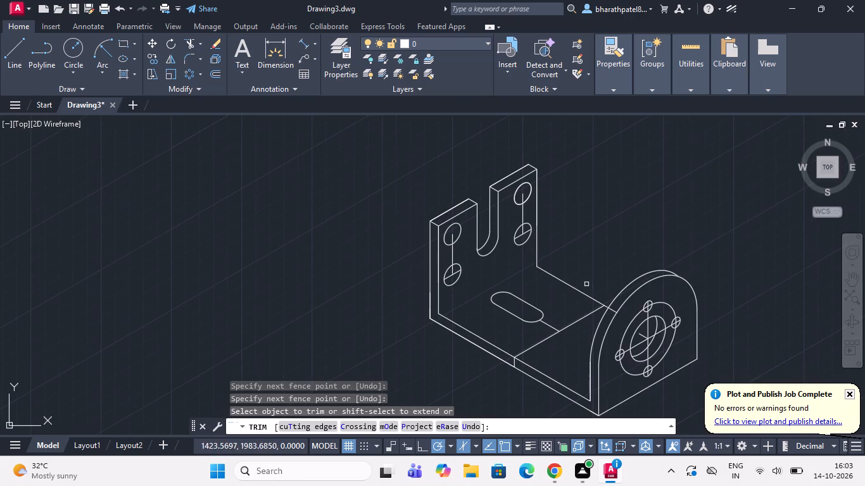
scroll(591, 320, up, 2)
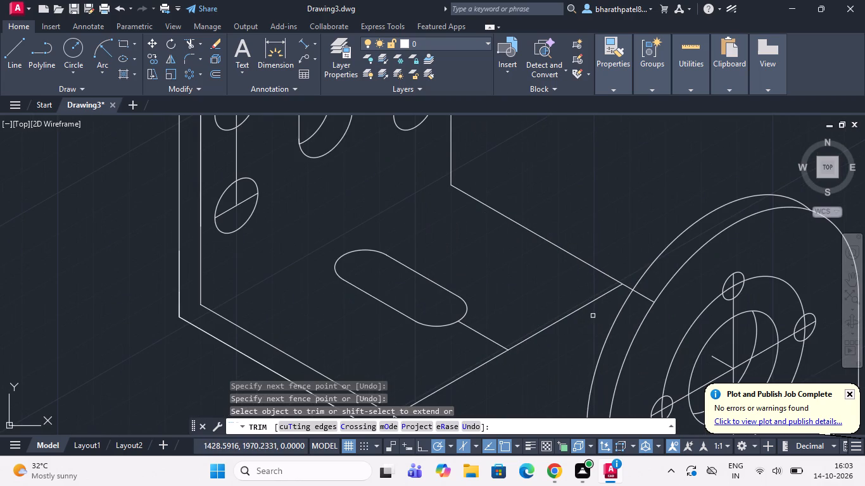
scroll(587, 259, down, 1)
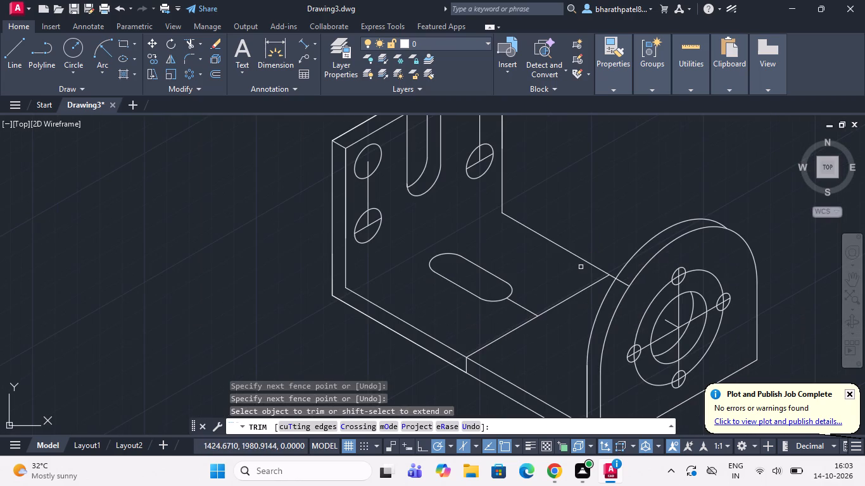
scroll(564, 277, down, 1)
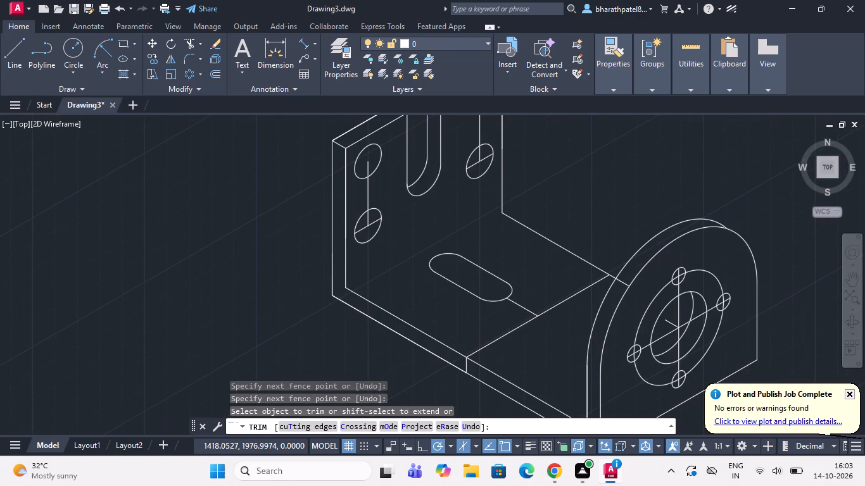
scroll(564, 309, down, 1)
scroll(553, 325, up, 1)
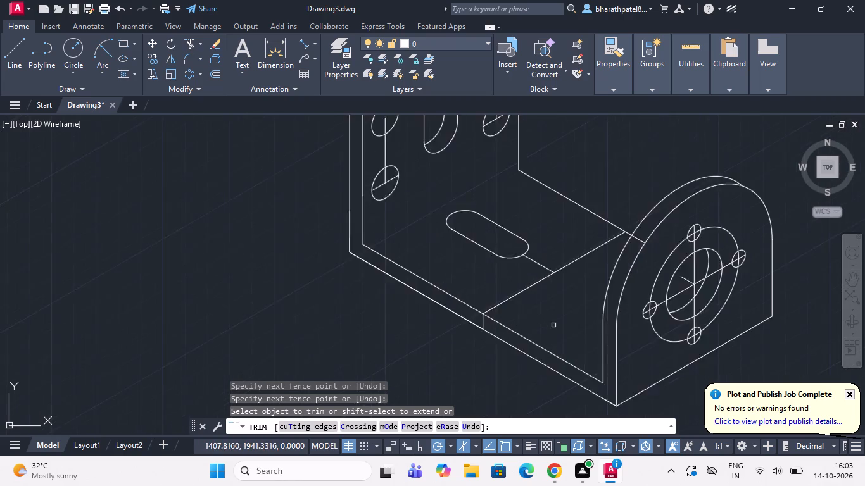
scroll(553, 325, up, 2)
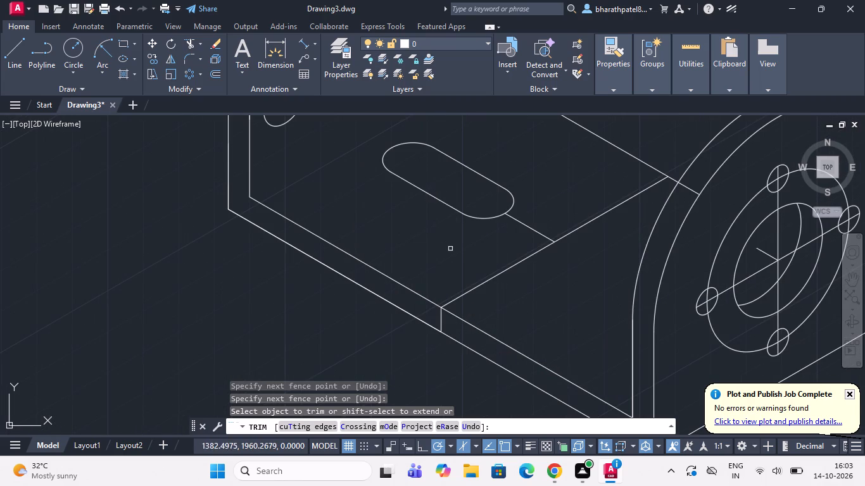
key(Escape)
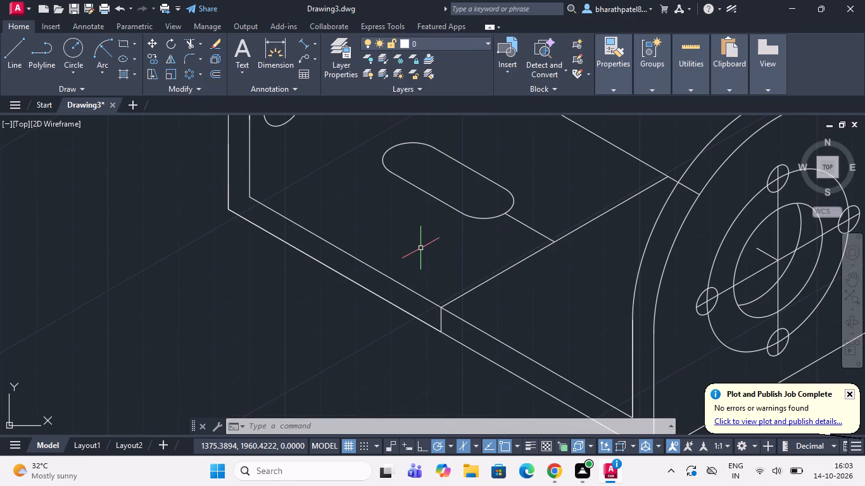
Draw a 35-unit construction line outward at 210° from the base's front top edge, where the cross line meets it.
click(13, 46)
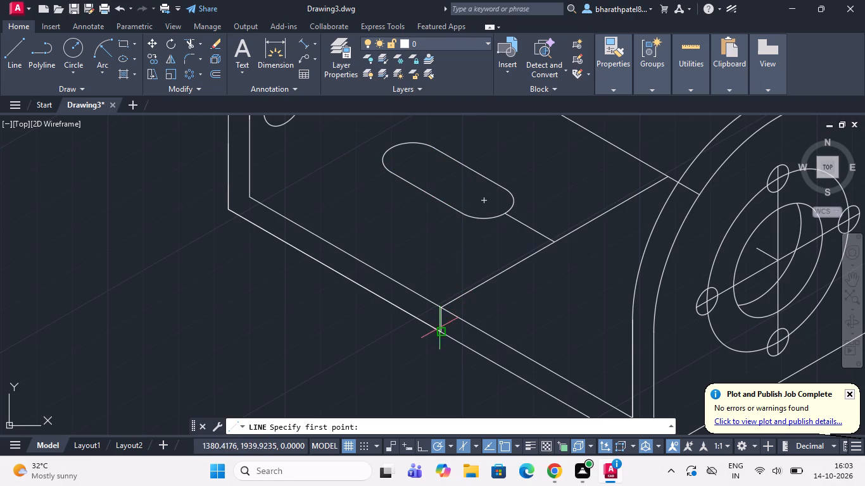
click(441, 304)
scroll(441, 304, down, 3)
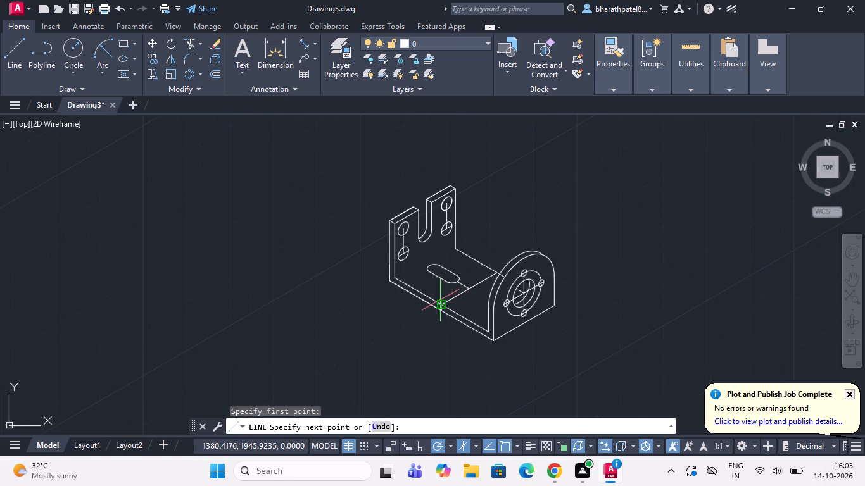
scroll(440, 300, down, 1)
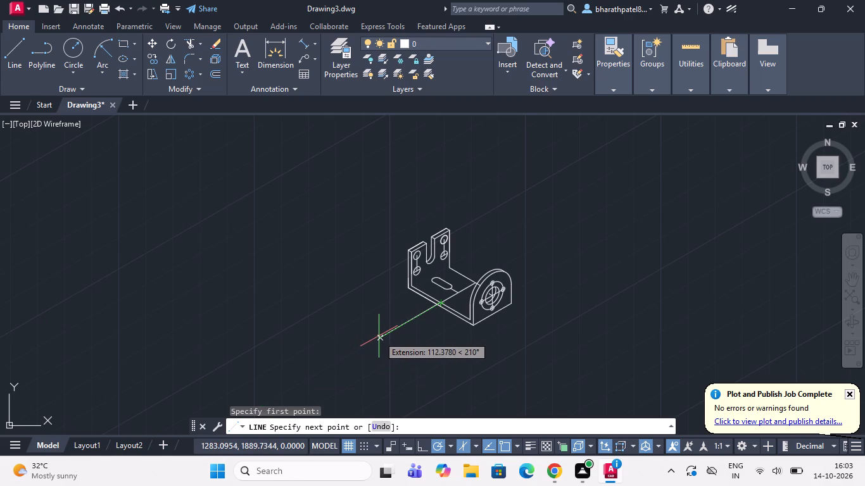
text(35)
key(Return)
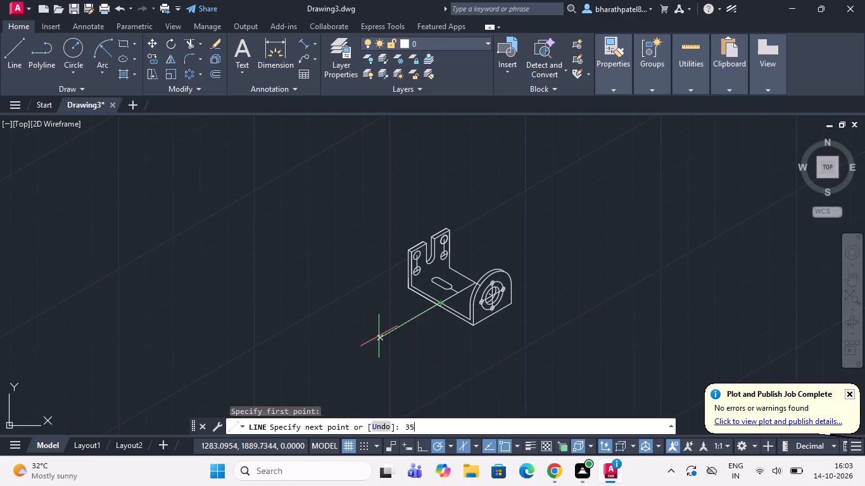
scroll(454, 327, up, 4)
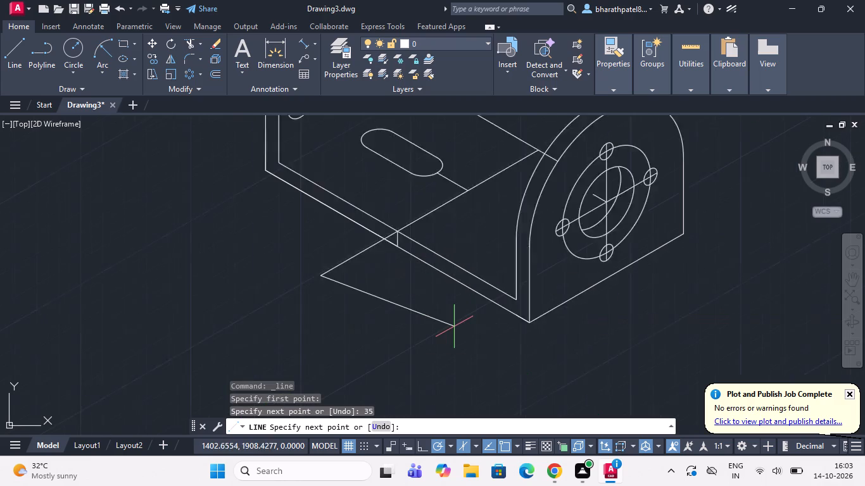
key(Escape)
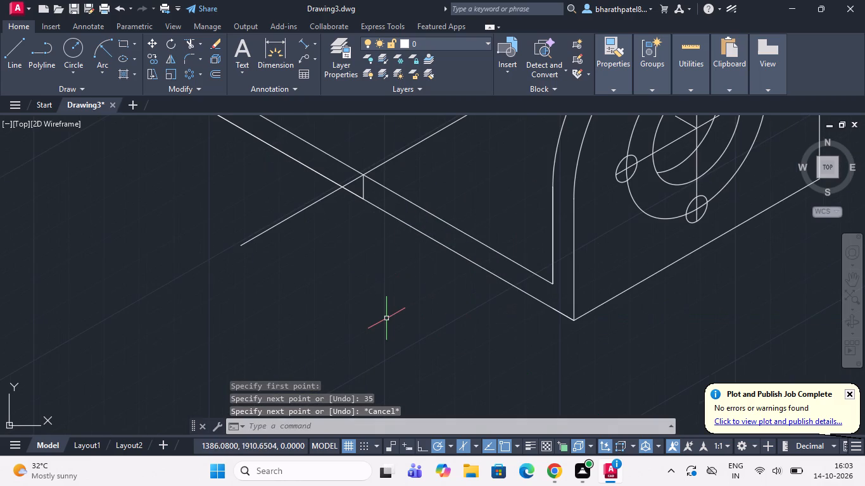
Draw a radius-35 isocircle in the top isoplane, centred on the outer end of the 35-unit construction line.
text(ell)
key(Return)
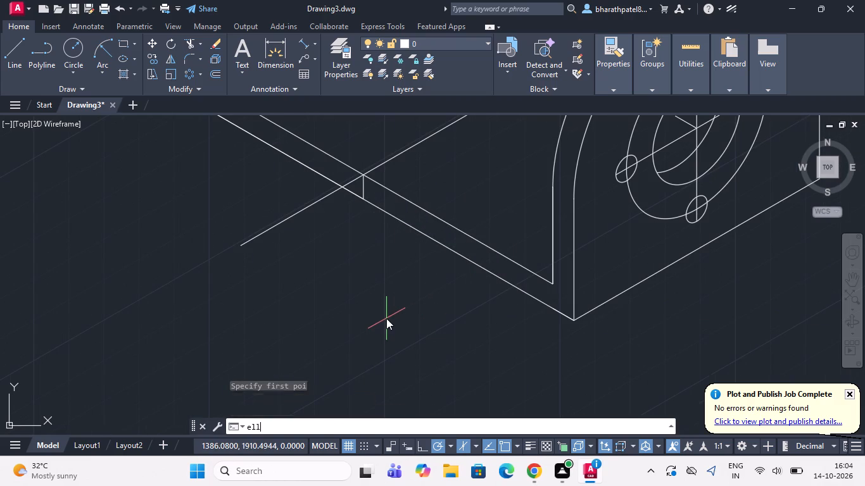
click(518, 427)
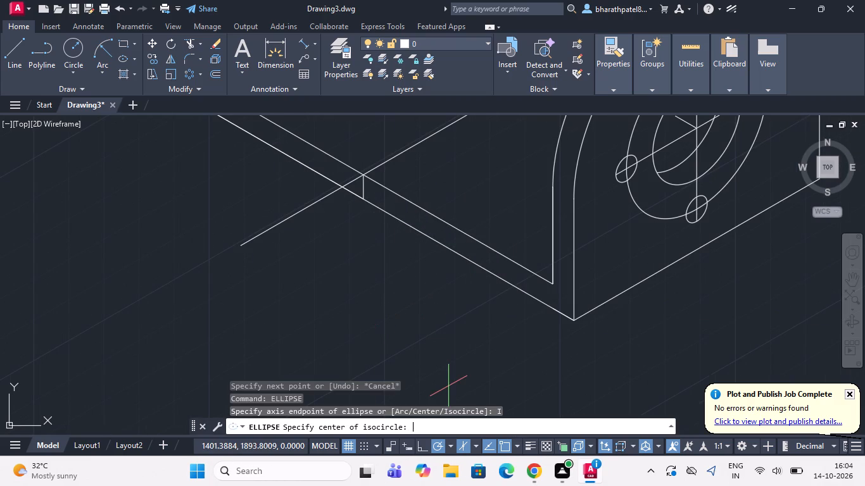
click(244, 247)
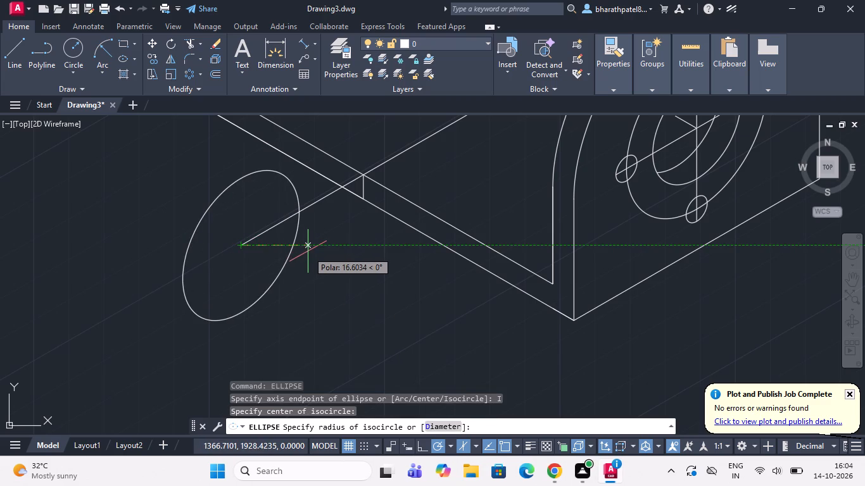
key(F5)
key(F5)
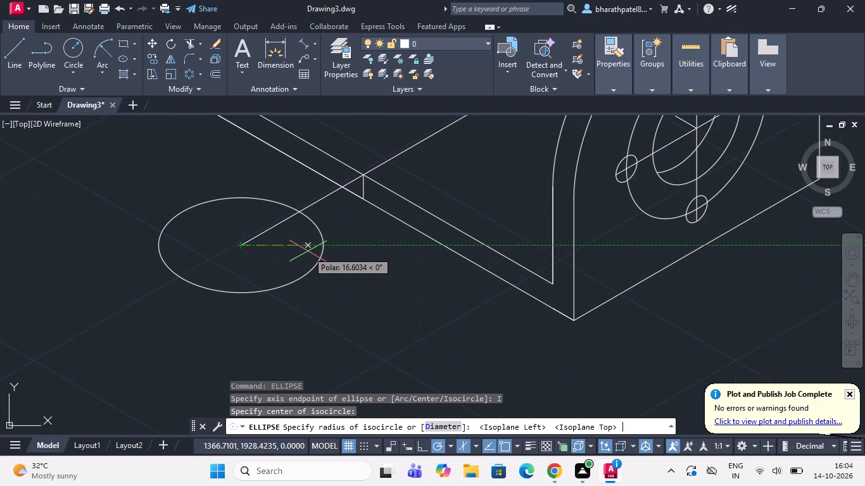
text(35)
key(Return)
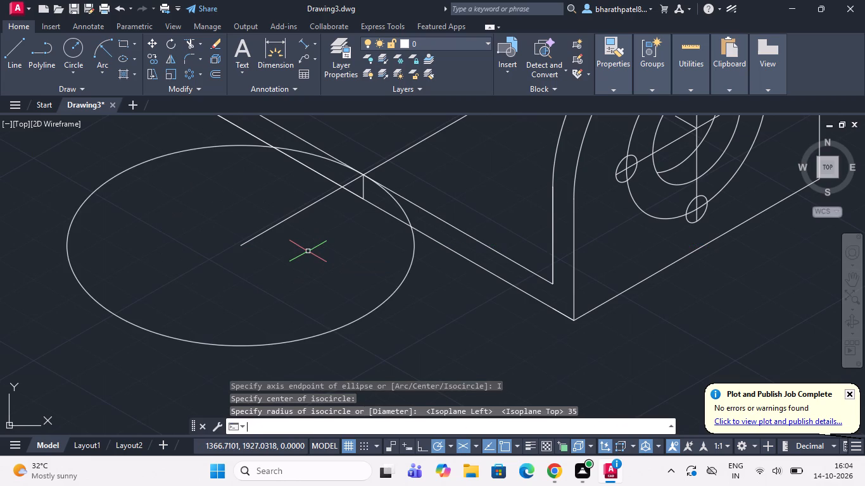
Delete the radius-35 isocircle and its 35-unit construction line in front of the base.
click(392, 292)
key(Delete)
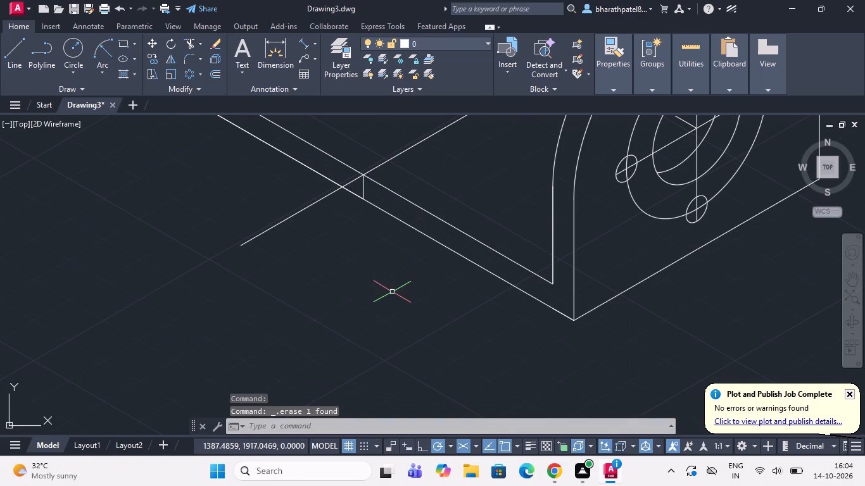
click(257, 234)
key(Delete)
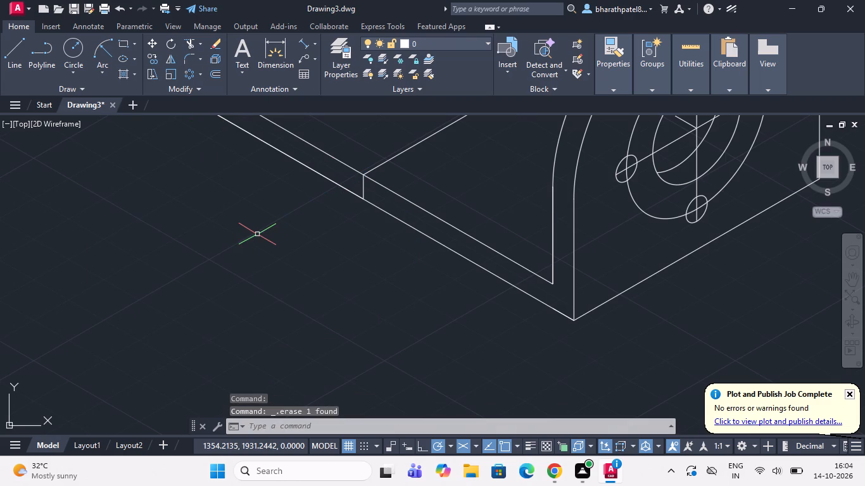
Draw a 10-unit line from the cross line's end on the base's front top edge, inward along the cross line.
click(17, 49)
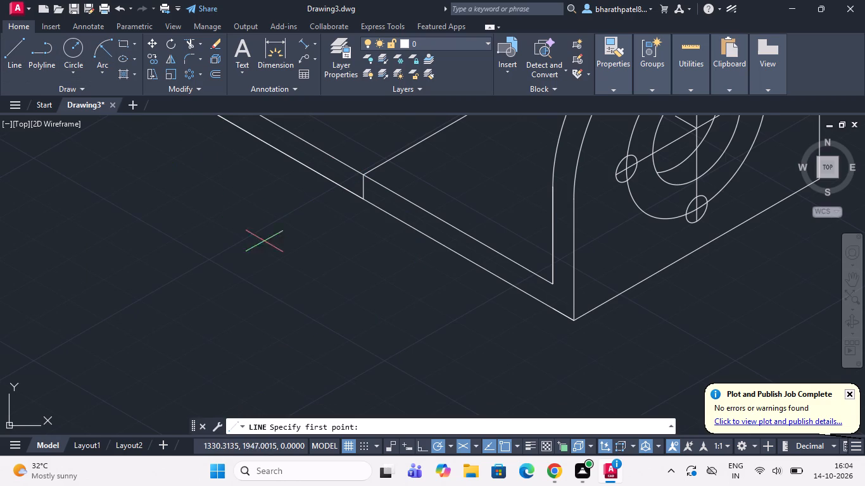
scroll(340, 327, down, 1)
scroll(357, 215, up, 2)
scroll(357, 227, down, 1)
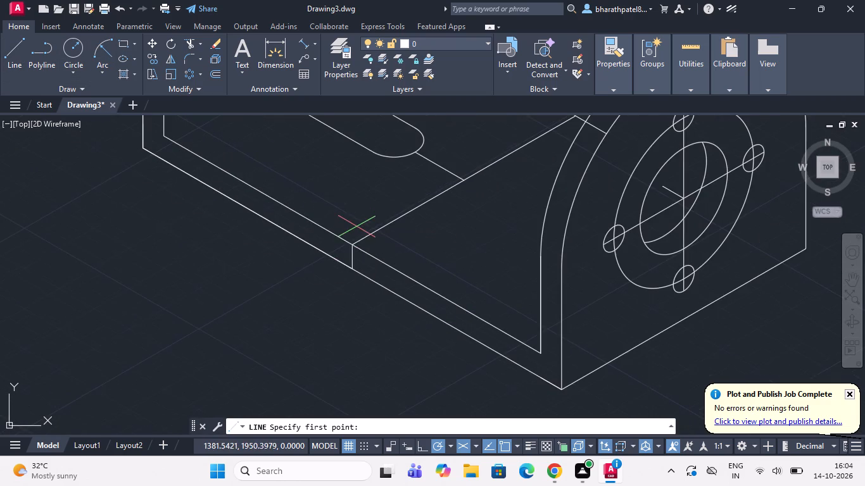
scroll(357, 246, up, 2)
click(342, 242)
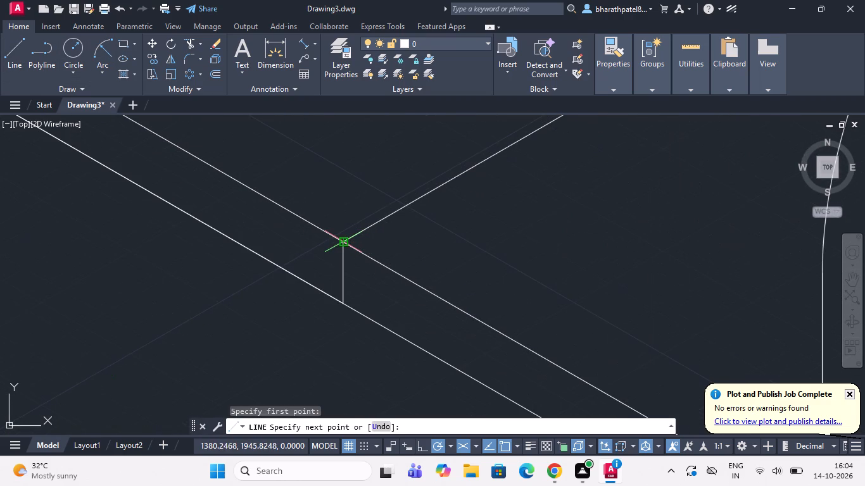
scroll(340, 247, down, 2)
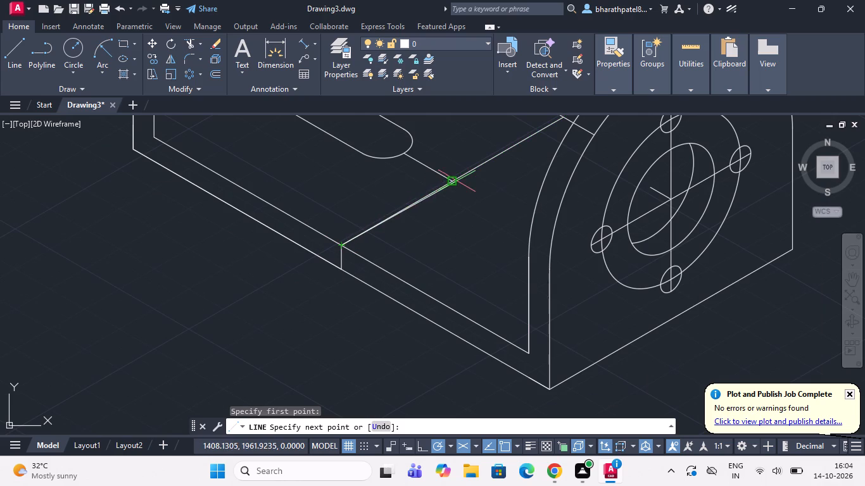
scroll(448, 178, down, 1)
scroll(448, 178, up, 2)
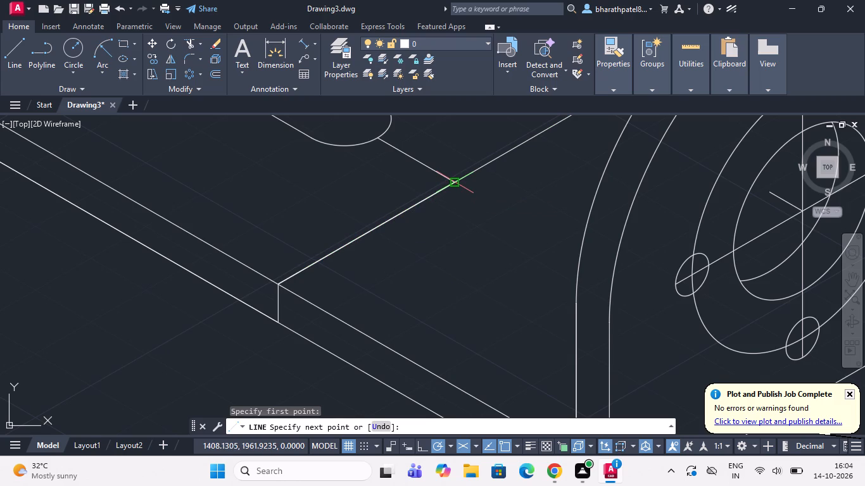
key(1)
key(0)
key(Return)
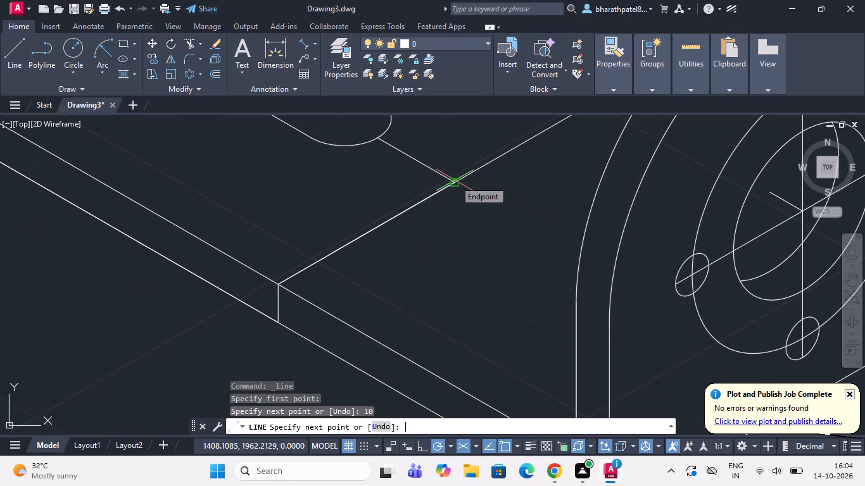
Draw a 35-unit line from the inner end of the 10-unit line, outward at 210° past the base's front edge.
scroll(467, 234, down, 3)
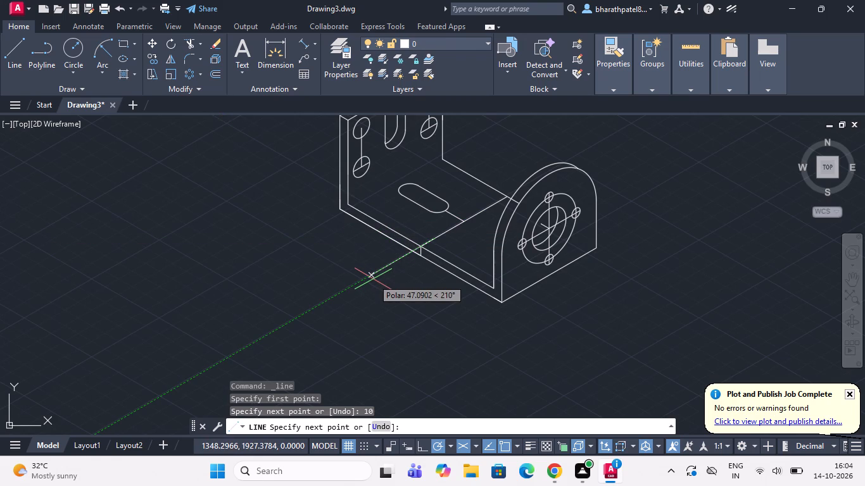
key(3)
key(5)
key(Return)
key(Escape)
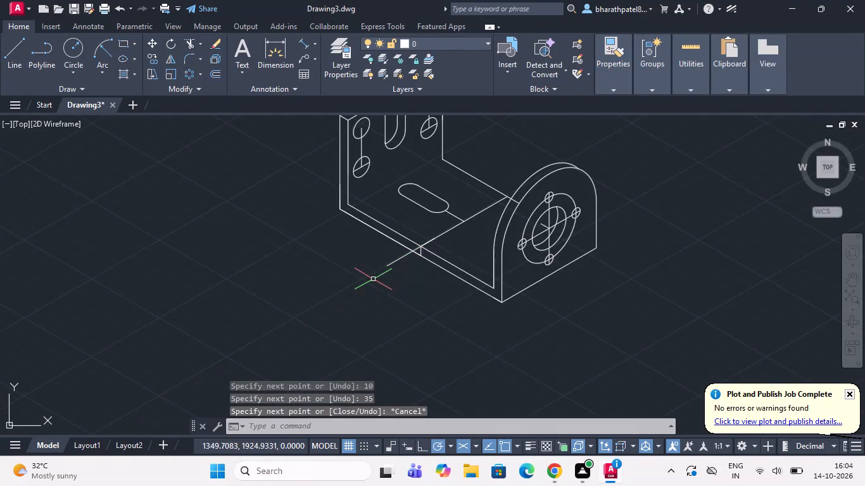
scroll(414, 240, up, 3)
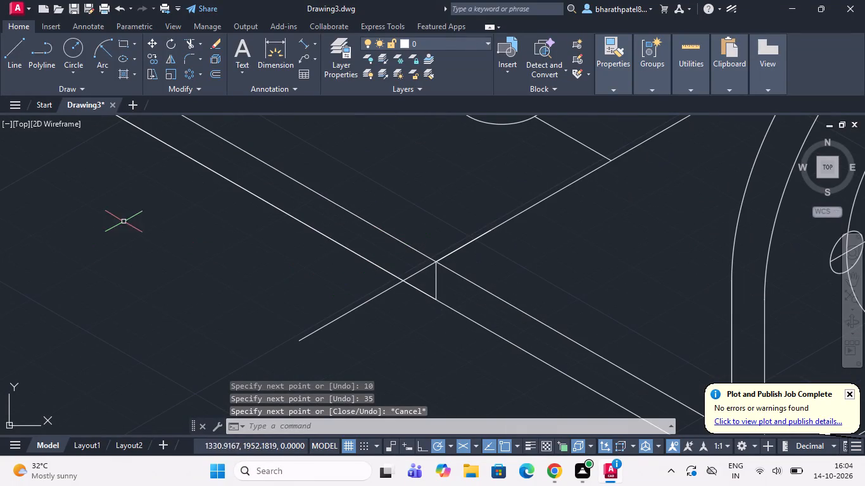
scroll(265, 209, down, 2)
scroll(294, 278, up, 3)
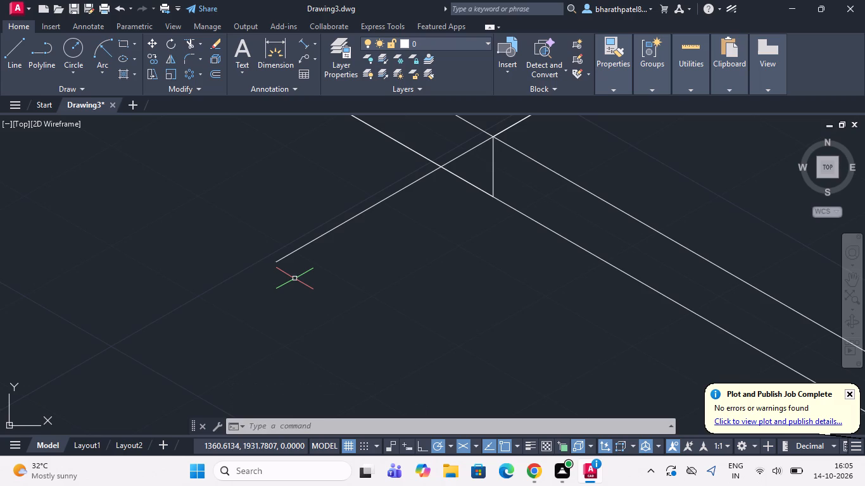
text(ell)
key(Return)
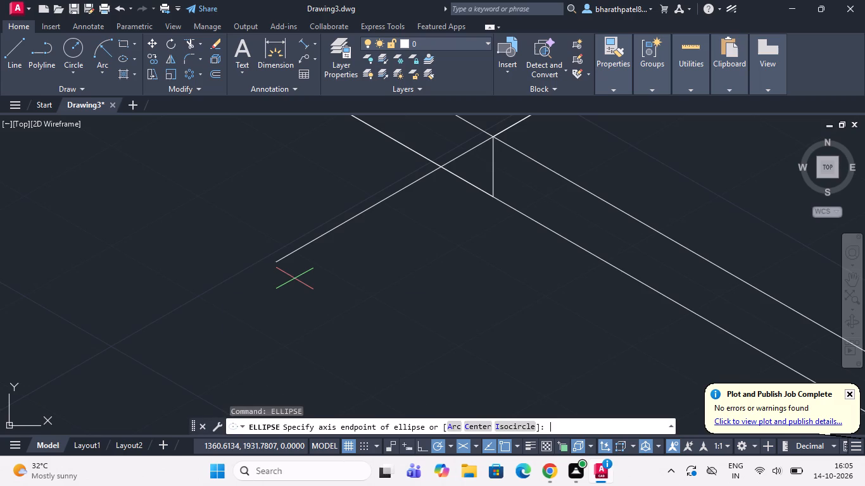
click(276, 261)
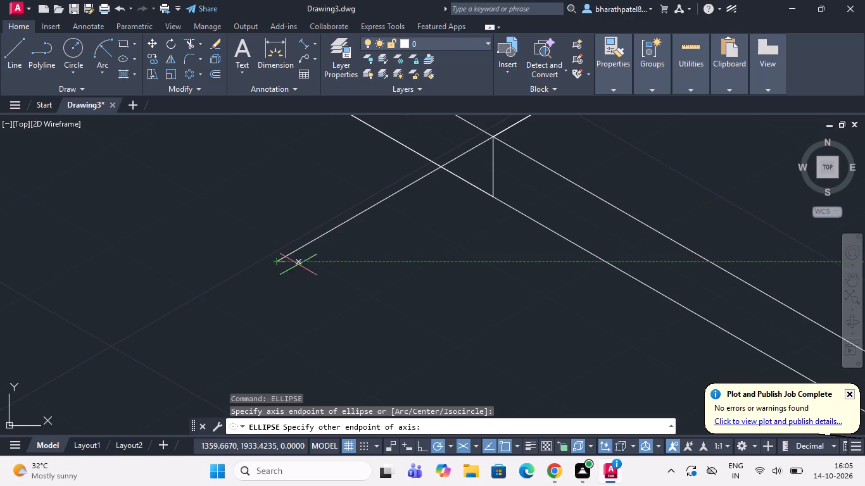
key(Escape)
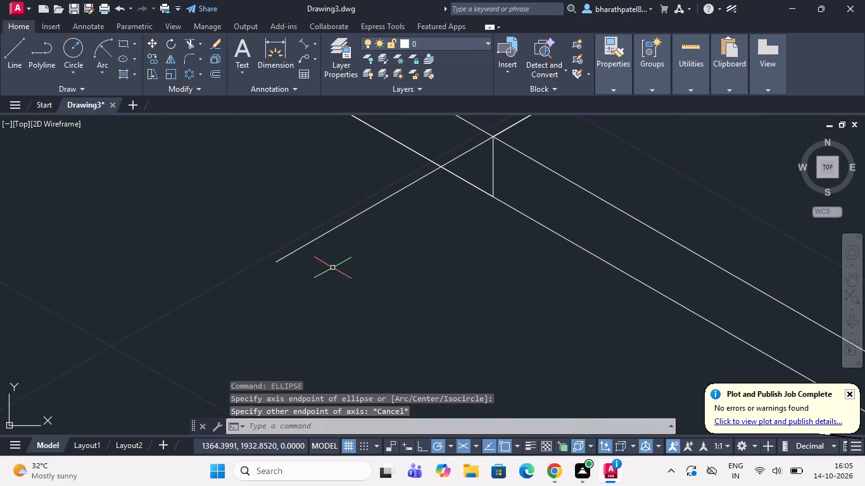
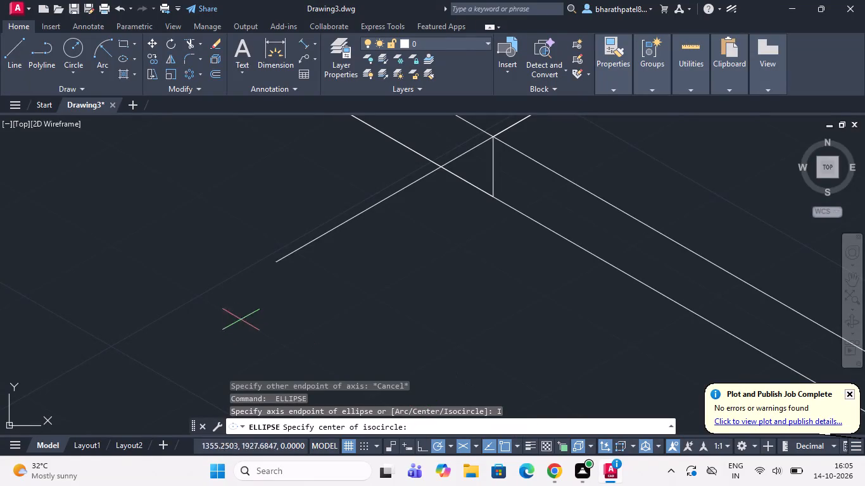
Draw a radius-35 isocircle in the top isoplane, centred on the outer end of the 35-unit construction line.
click(277, 260)
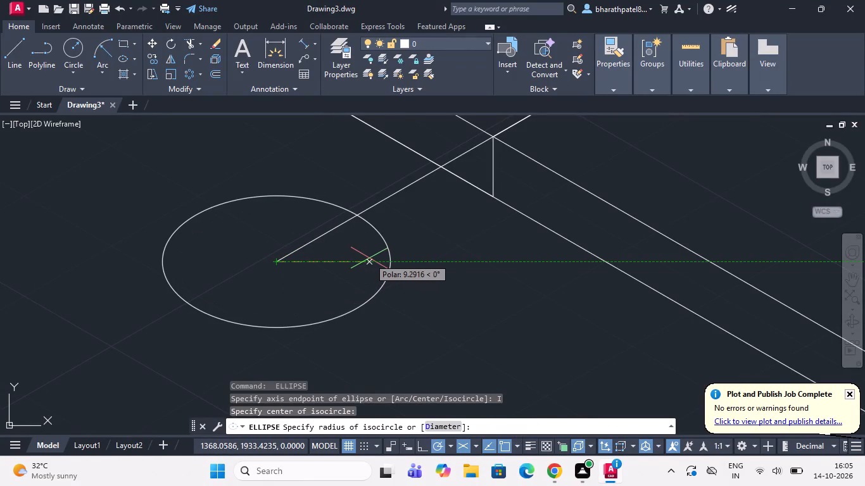
text(35)
key(Return)
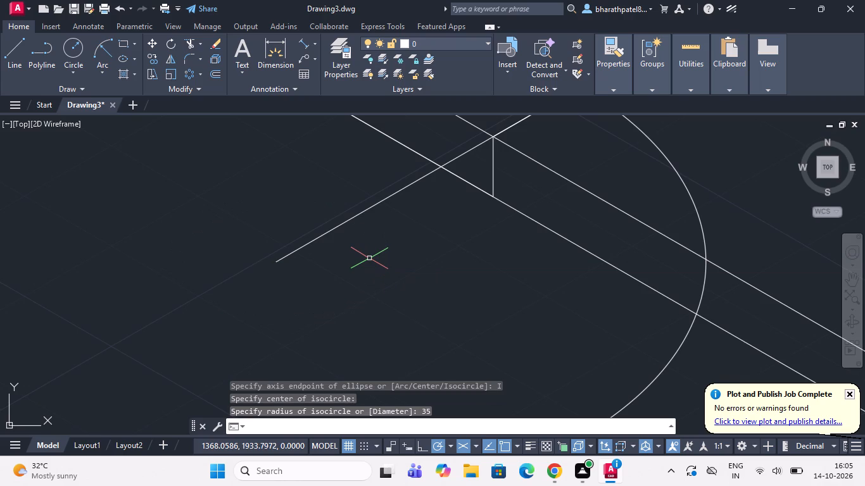
scroll(376, 256, down, 3)
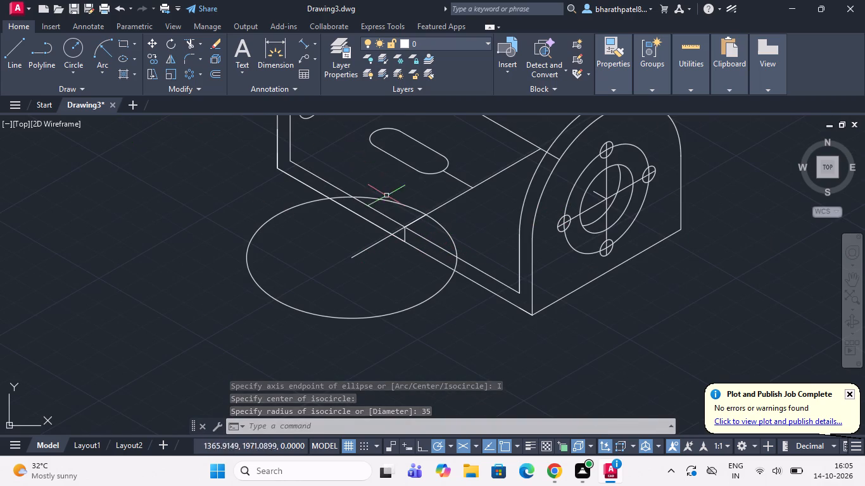
click(443, 229)
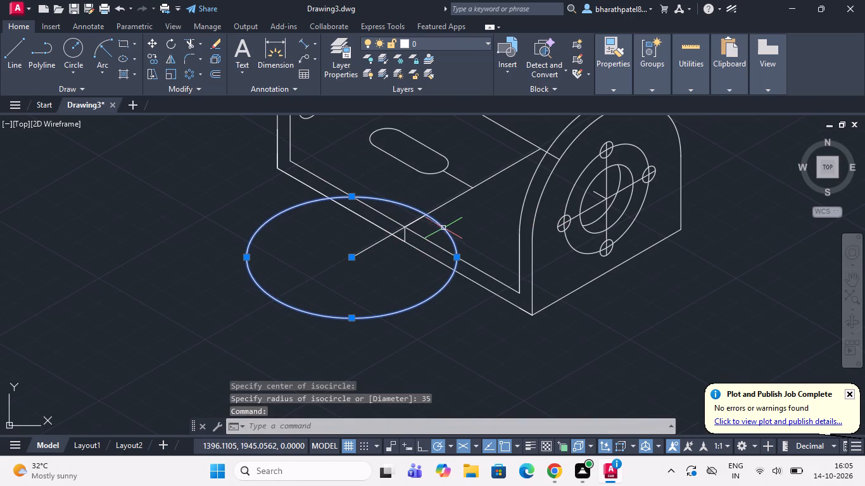
key(Escape)
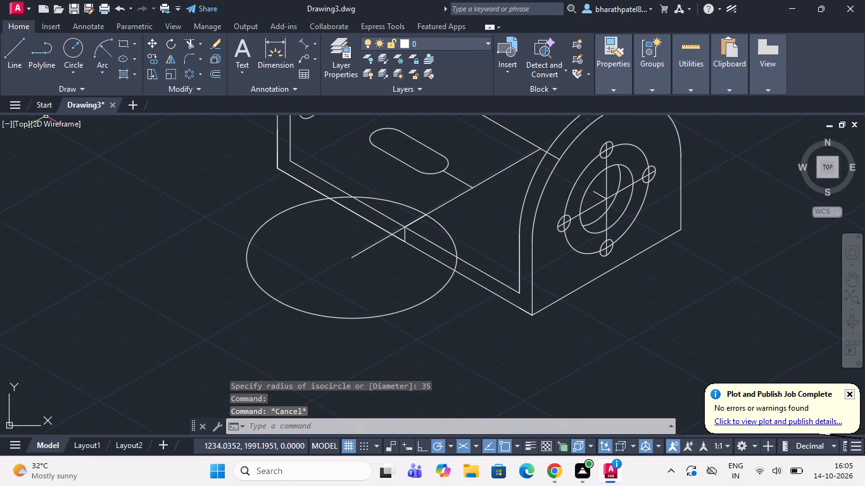
Copy the radius-35 isocircle 6 units straight down, from the upper to the lower end of the short vertical line on the front edge.
click(450, 234)
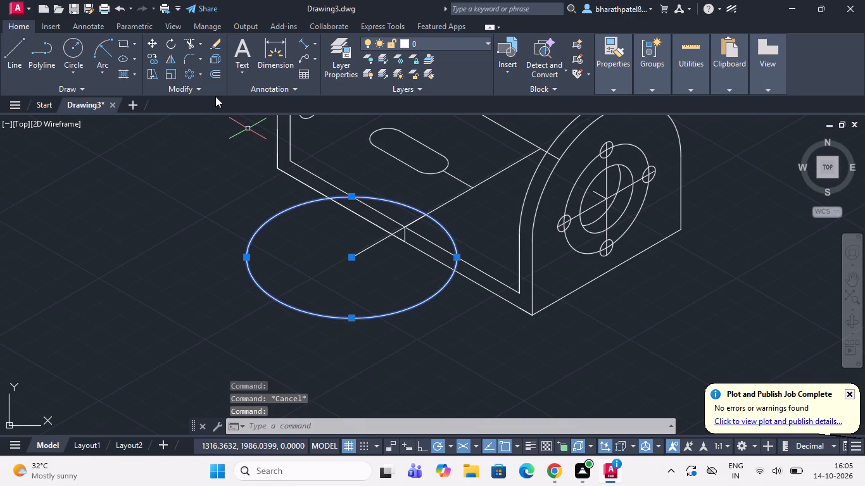
click(153, 59)
scroll(387, 246, up, 3)
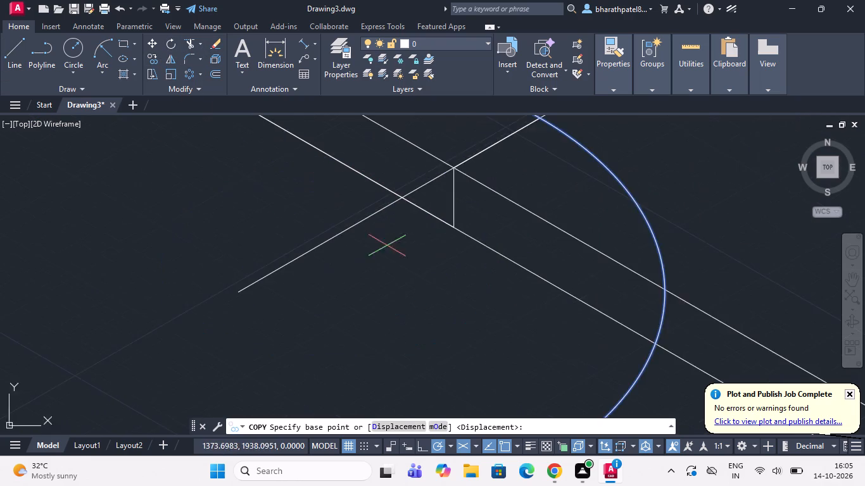
scroll(387, 246, up, 1)
scroll(386, 248, down, 2)
scroll(423, 192, up, 3)
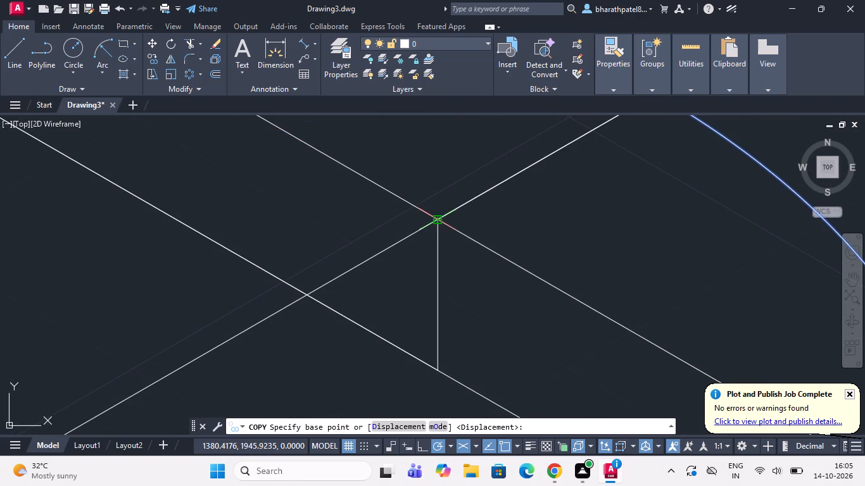
click(437, 223)
scroll(436, 251, down, 2)
scroll(440, 304, up, 2)
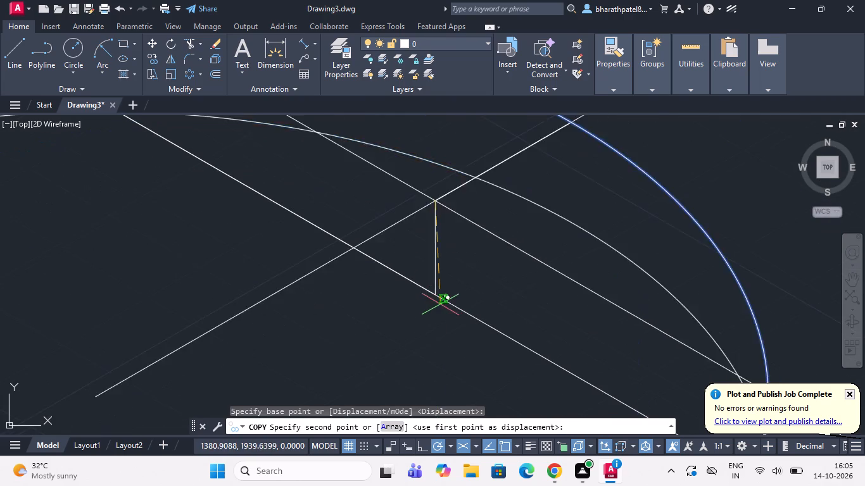
click(432, 291)
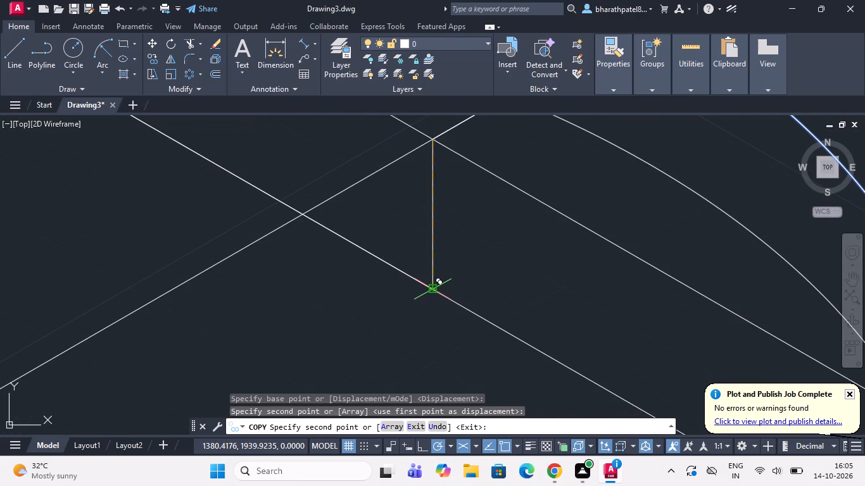
scroll(429, 291, down, 3)
key(Escape)
scroll(393, 246, down, 1)
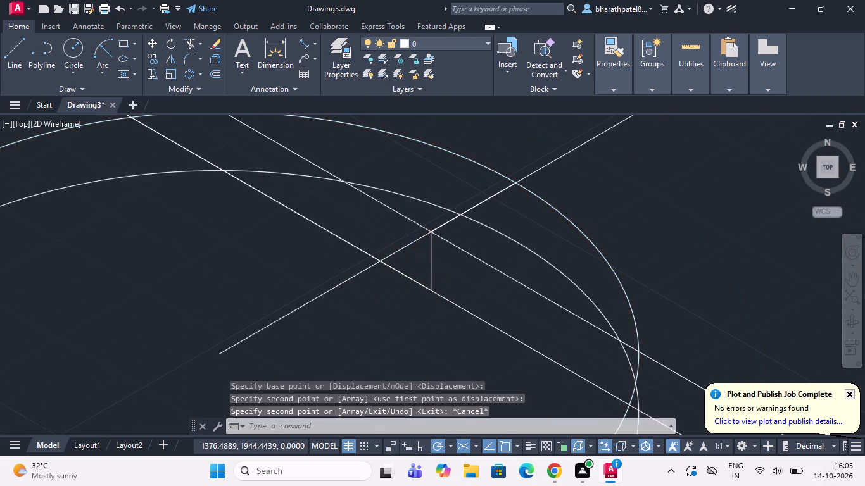
scroll(393, 246, down, 2)
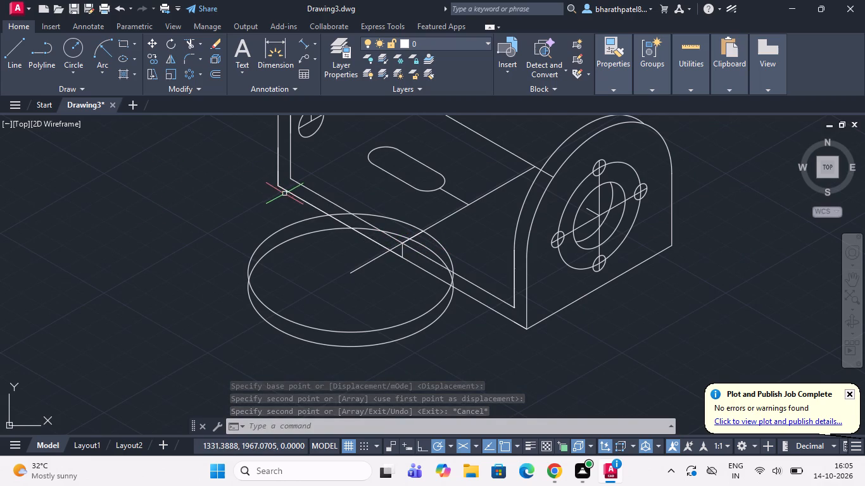
Trim the two isocircles and the 35-unit construction line where they extend outside the base's front bottom edge.
click(192, 44)
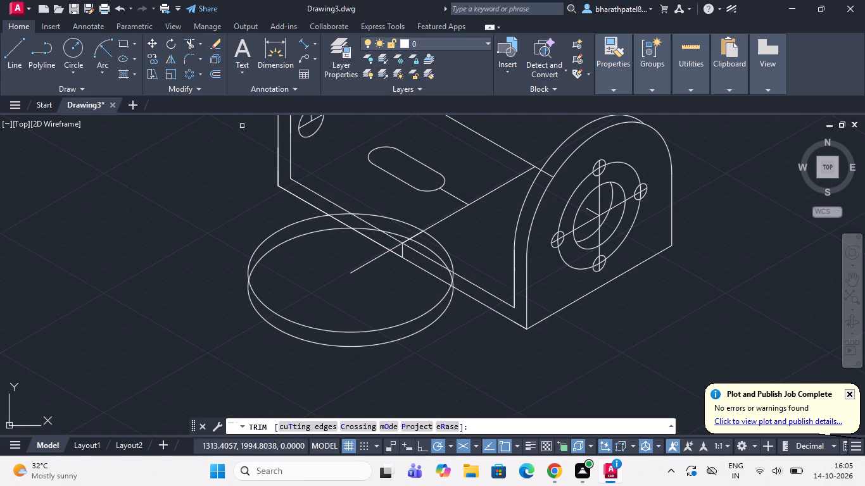
click(281, 213)
click(433, 378)
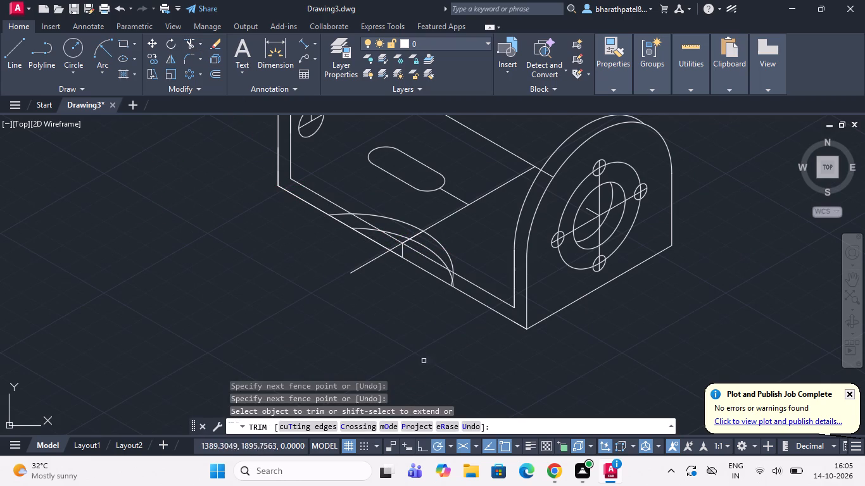
click(363, 263)
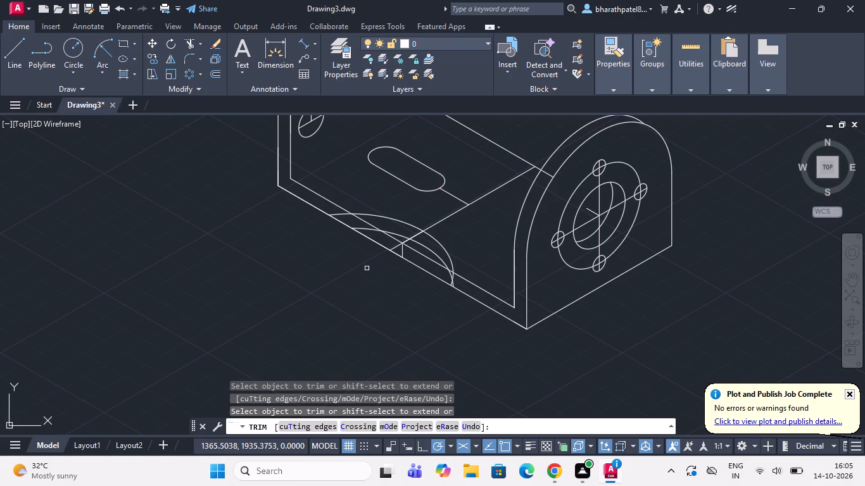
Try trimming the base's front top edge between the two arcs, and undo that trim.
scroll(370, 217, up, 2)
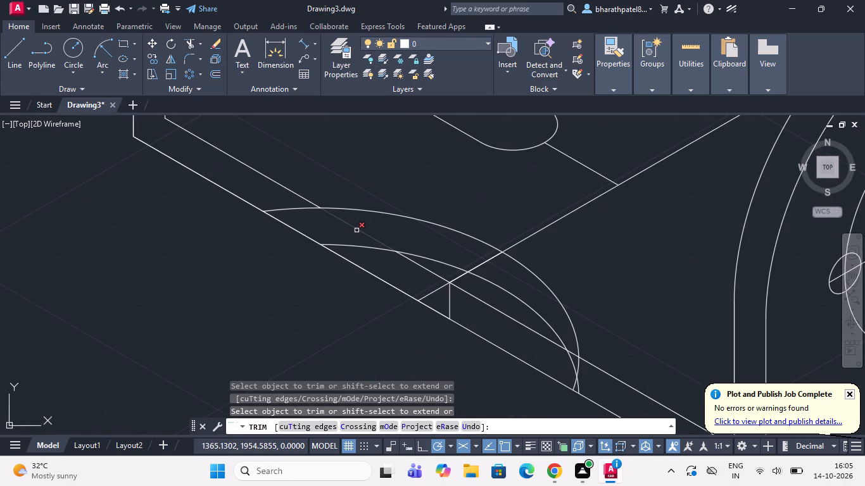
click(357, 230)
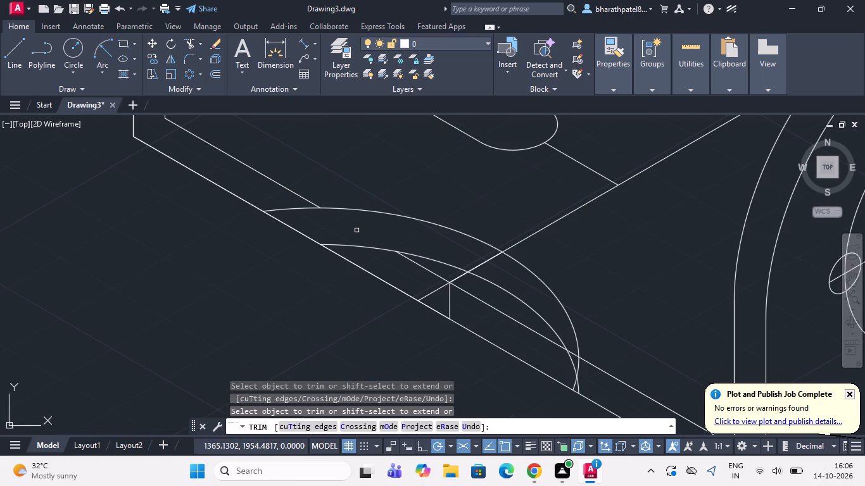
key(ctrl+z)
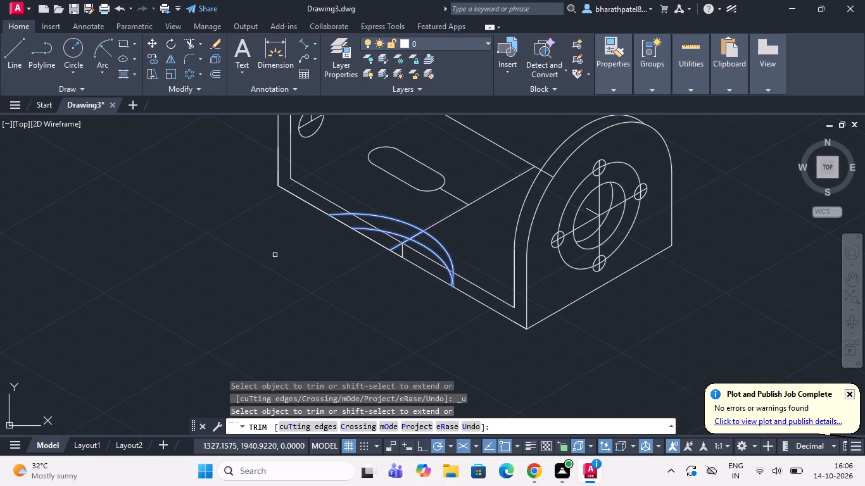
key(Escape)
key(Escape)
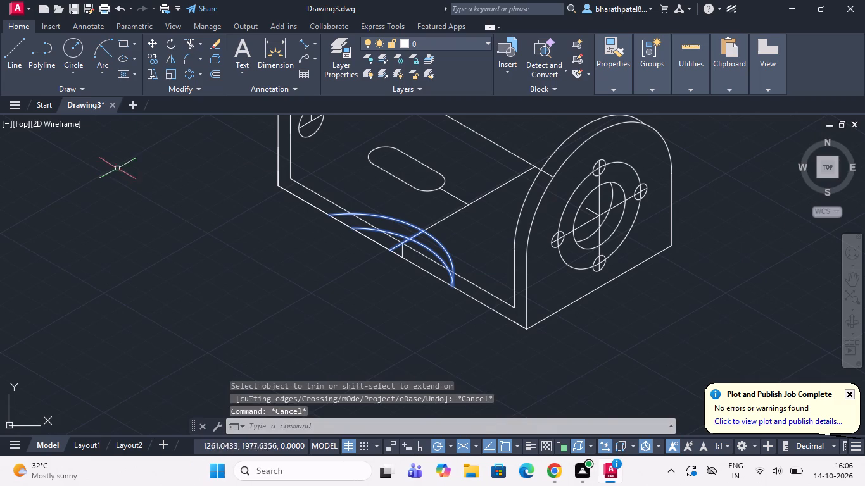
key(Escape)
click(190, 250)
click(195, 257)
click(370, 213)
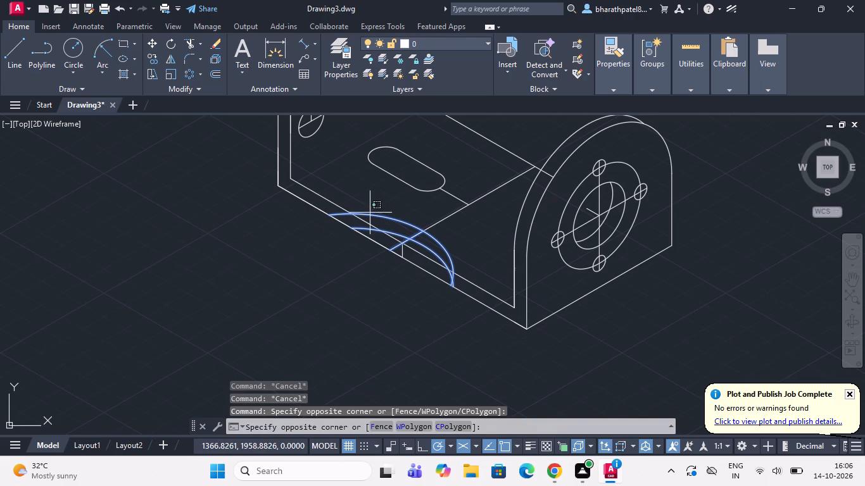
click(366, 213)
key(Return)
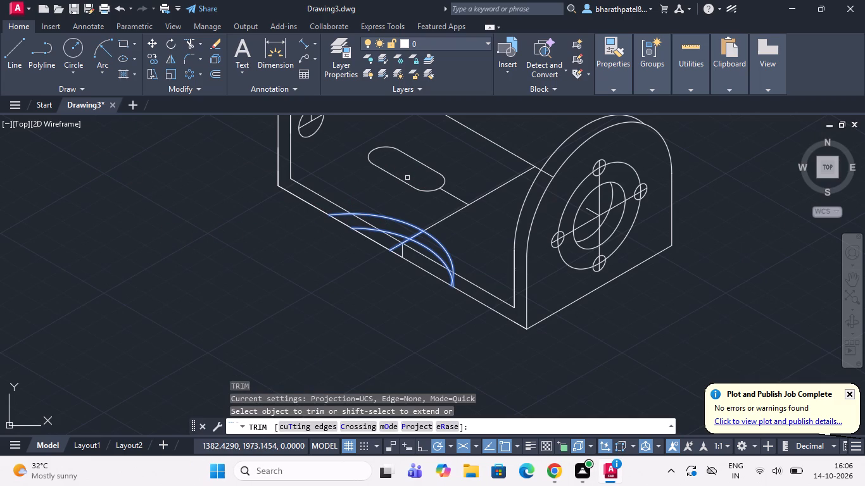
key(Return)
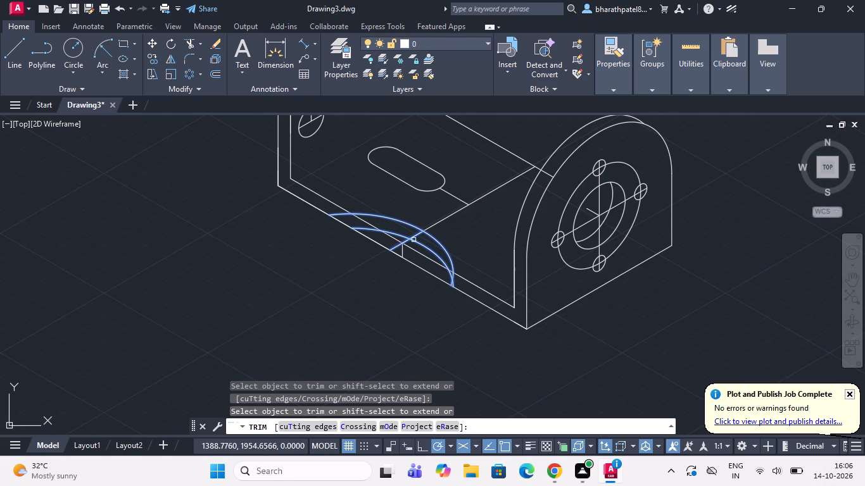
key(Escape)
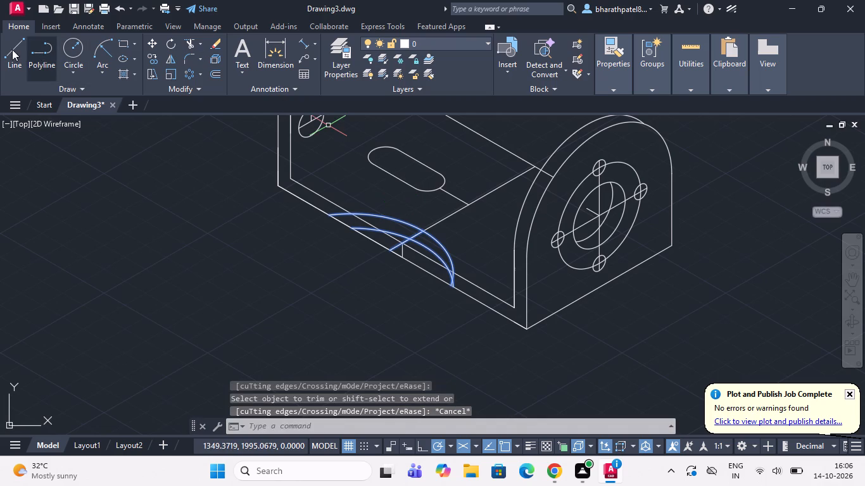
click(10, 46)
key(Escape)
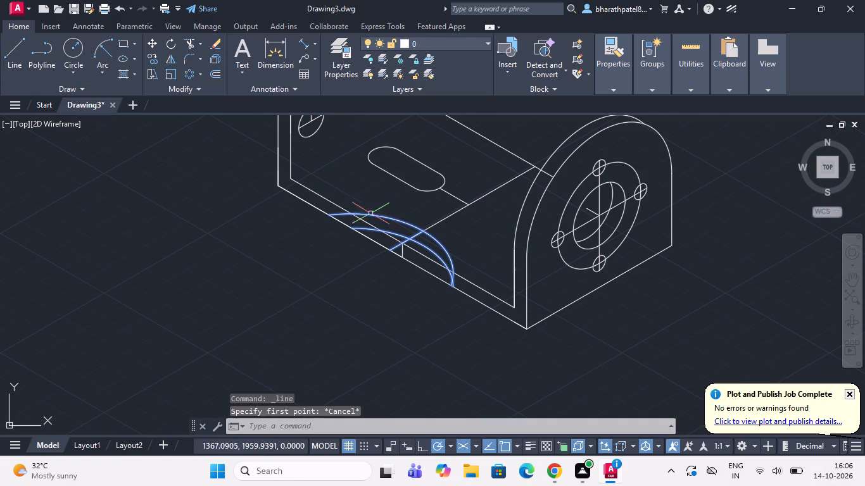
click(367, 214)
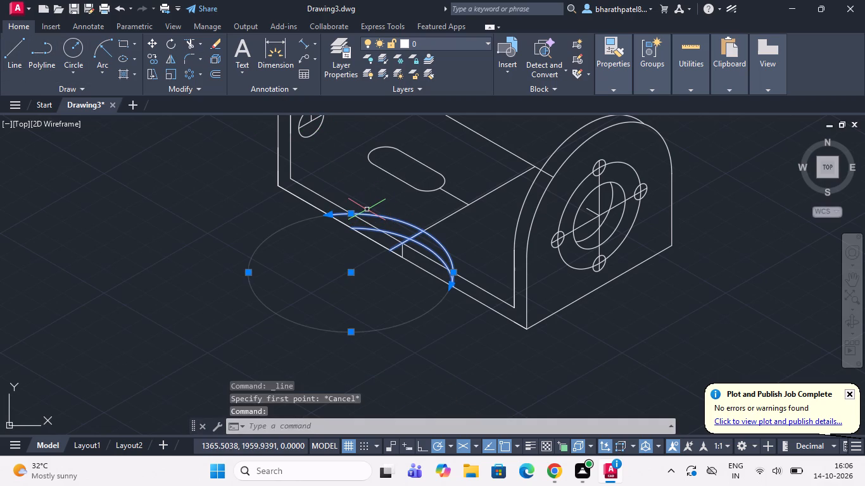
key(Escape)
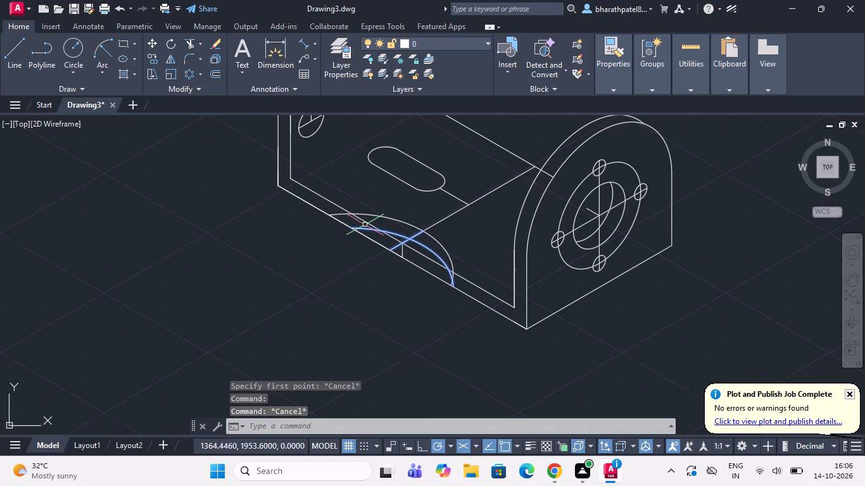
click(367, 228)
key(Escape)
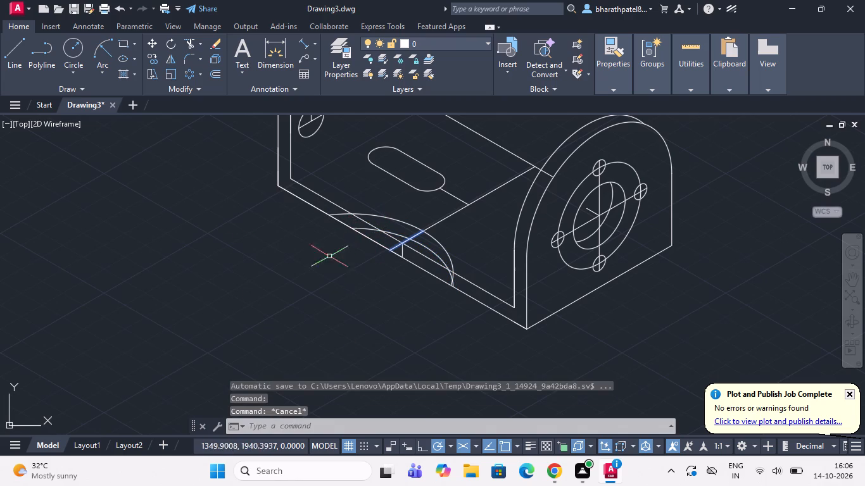
Draw a 6-unit vertical line from the upper arc's crossing with the front top edge down to the lower arc's end on the bottom edge.
click(19, 54)
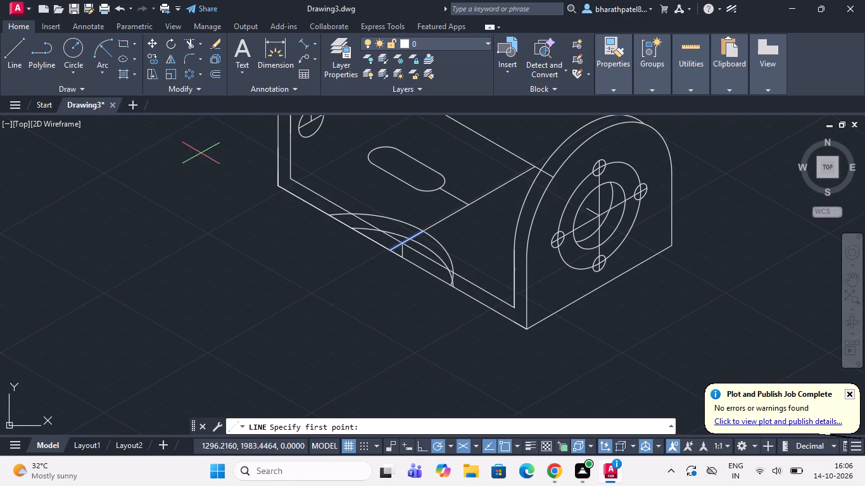
scroll(332, 252, up, 3)
scroll(332, 252, down, 2)
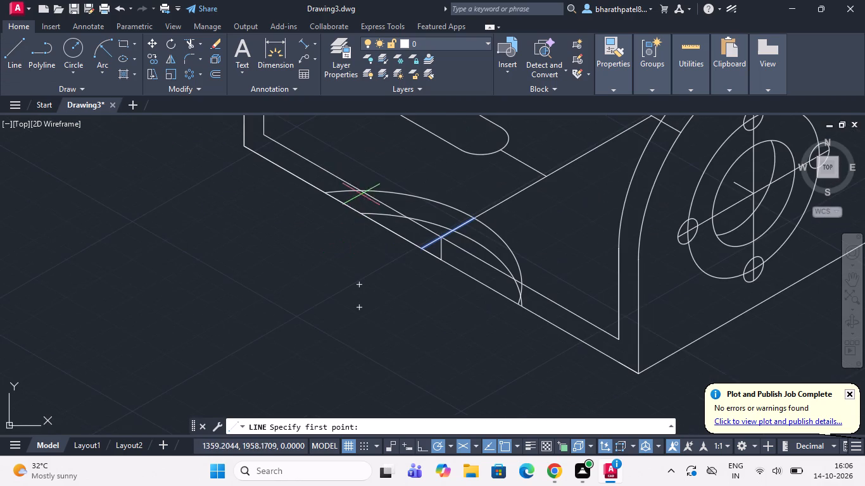
scroll(360, 192, up, 3)
click(360, 184)
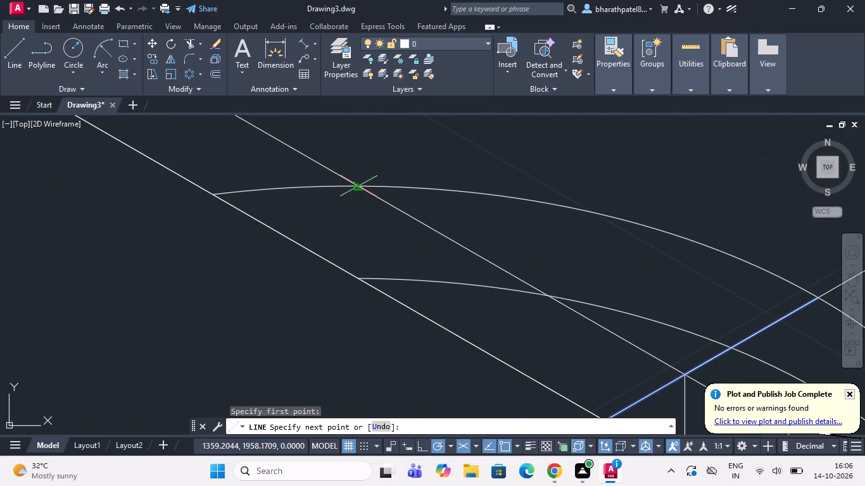
scroll(357, 273, up, 3)
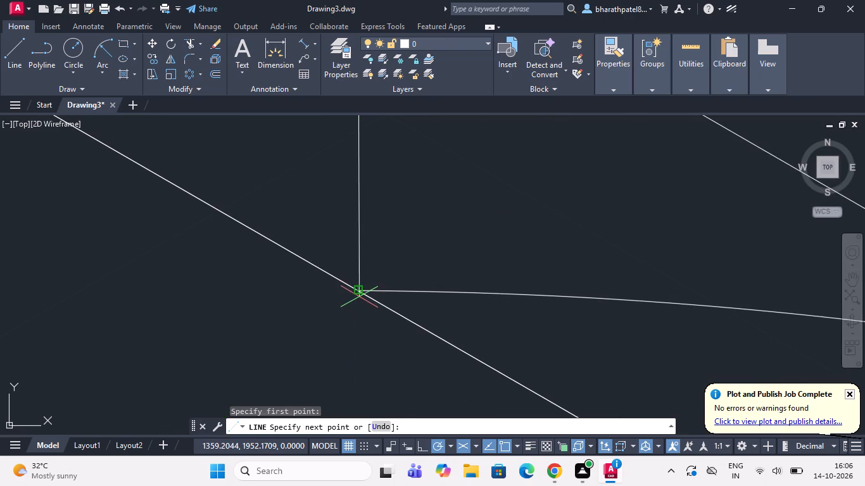
click(360, 289)
scroll(360, 289, down, 2)
key(Escape)
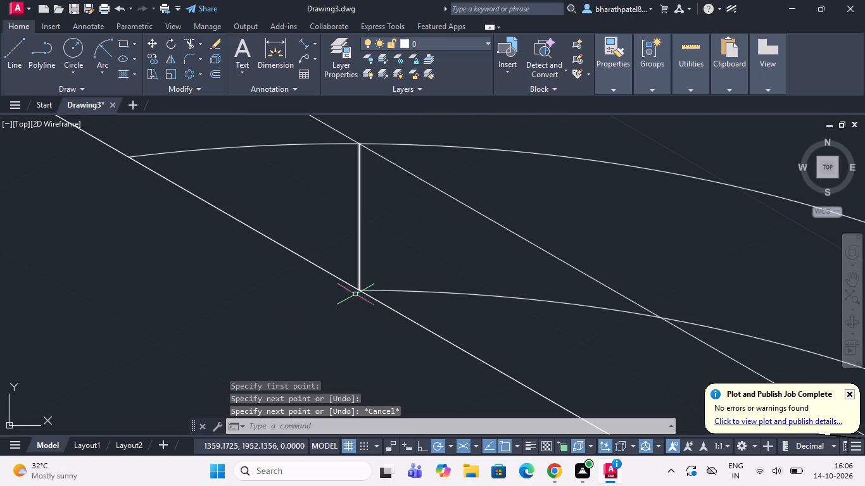
Draw a vertical line from the upper arc's other crossing with the front top edge down to the lower arc's end.
click(11, 53)
scroll(507, 199, down, 3)
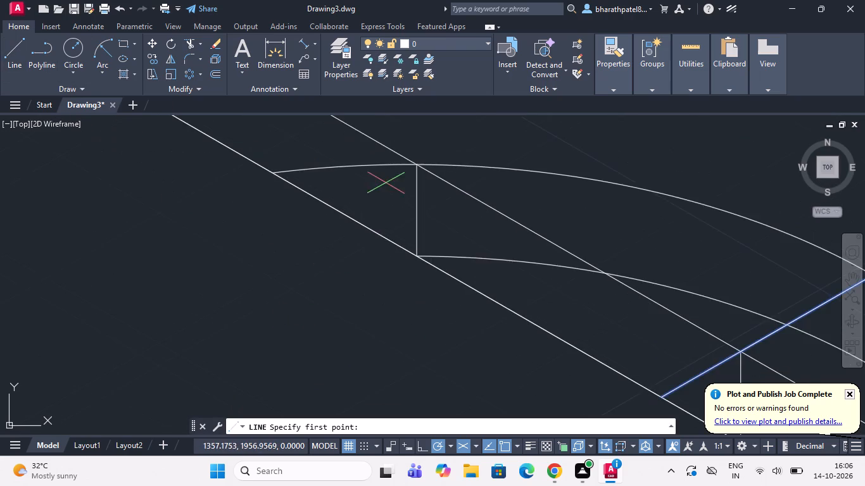
scroll(512, 199, down, 2)
scroll(681, 316, down, 3)
scroll(702, 327, up, 3)
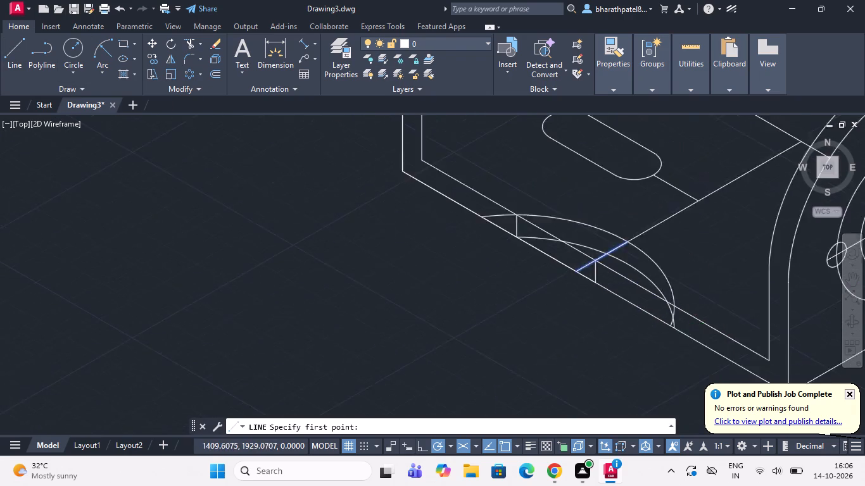
scroll(701, 327, up, 1)
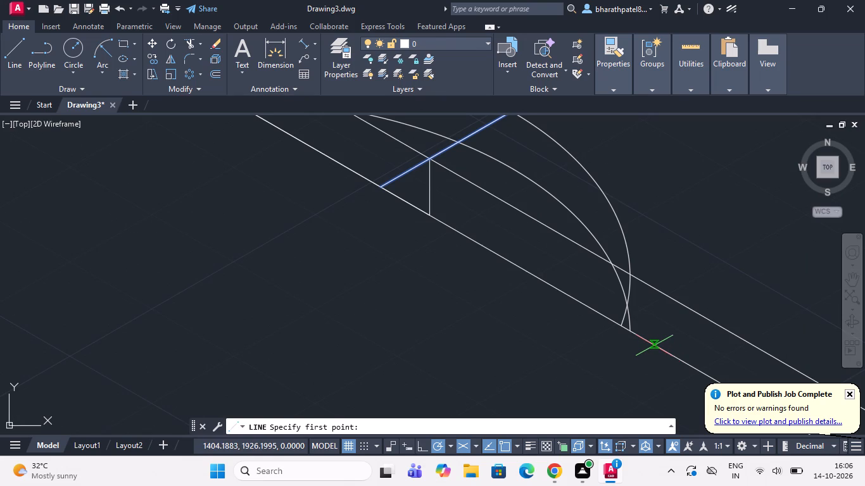
scroll(631, 359, up, 1)
scroll(631, 359, down, 1)
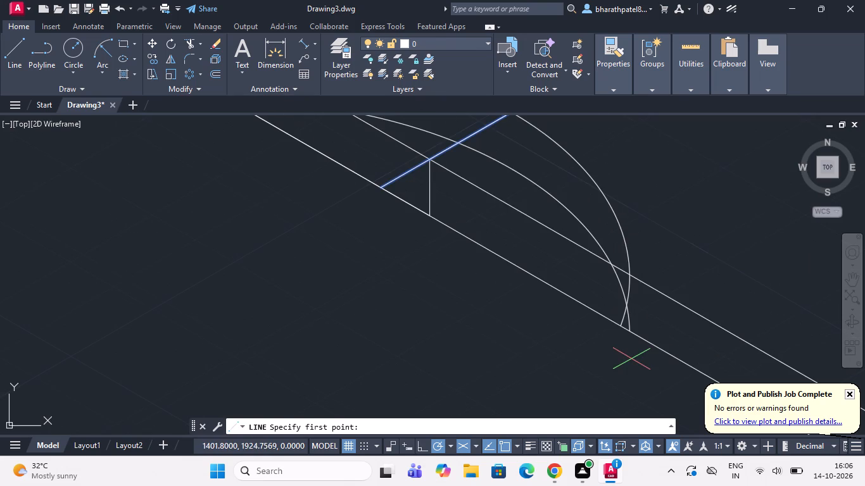
scroll(631, 359, down, 2)
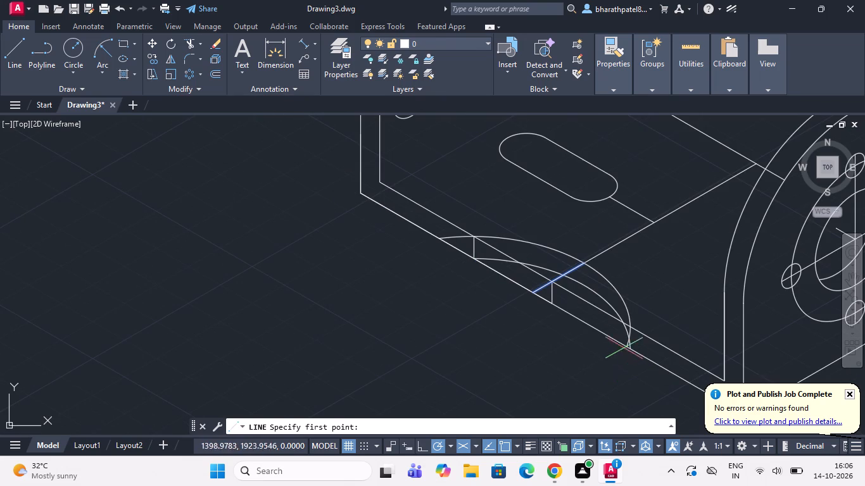
scroll(630, 329, down, 1)
scroll(627, 331, up, 4)
click(645, 316)
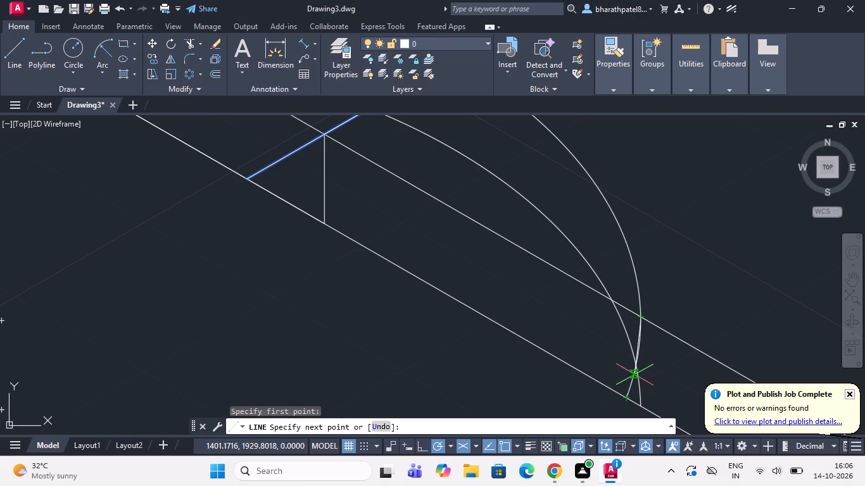
scroll(641, 354, up, 3)
scroll(641, 313, down, 3)
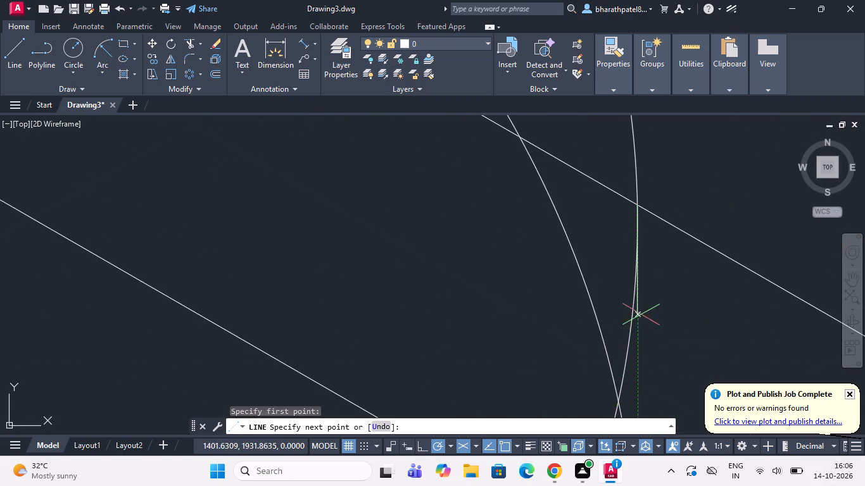
scroll(636, 298, down, 2)
scroll(644, 329, up, 2)
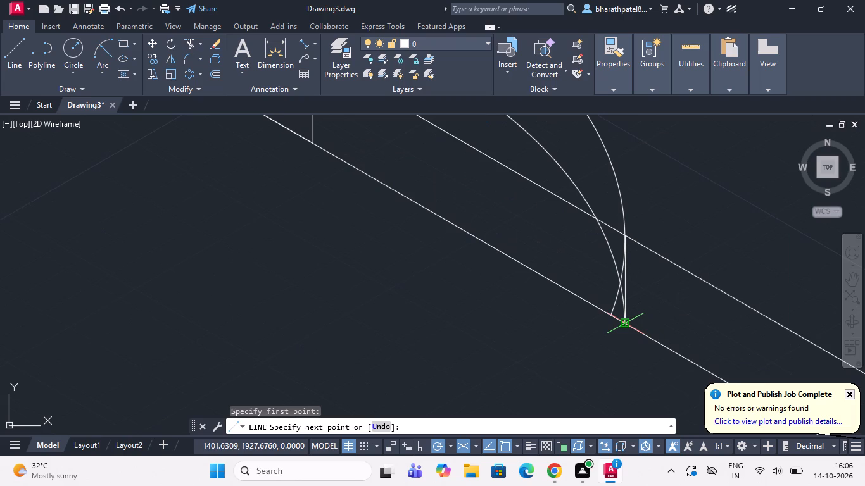
scroll(625, 322, down, 2)
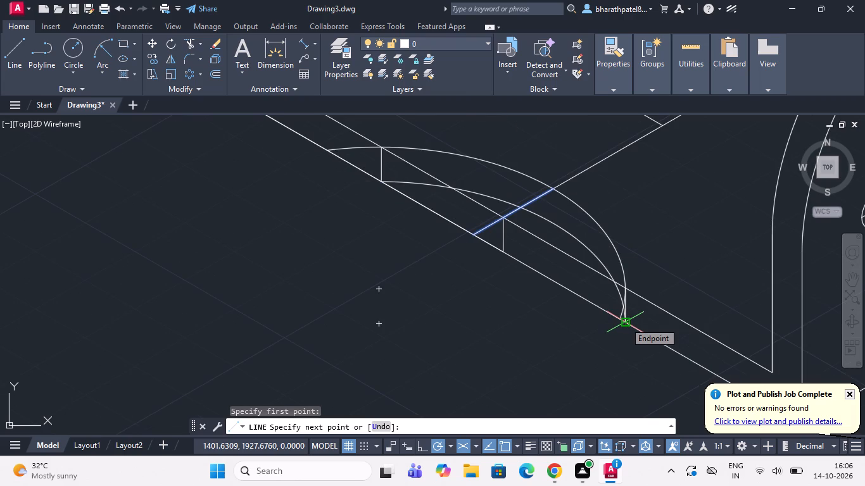
scroll(625, 322, up, 3)
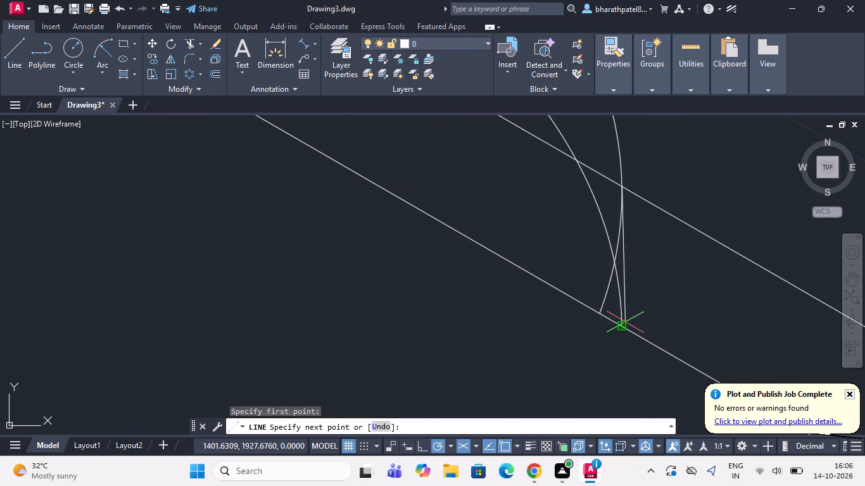
scroll(616, 327, up, 3)
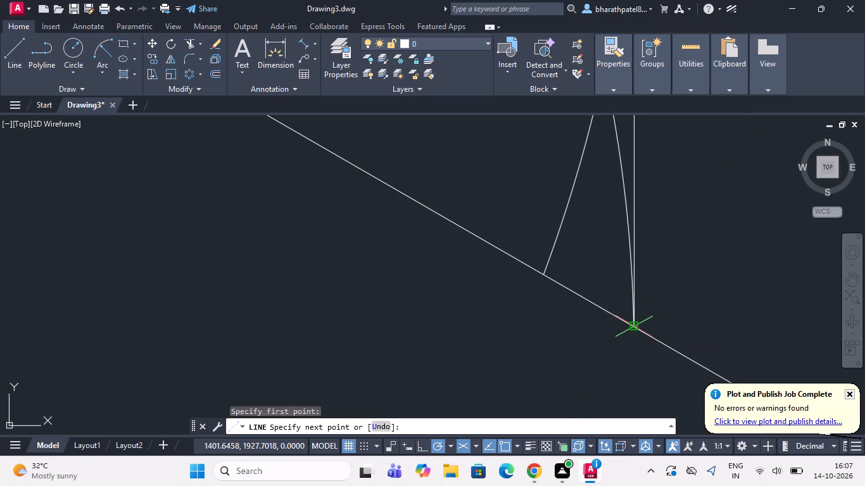
click(635, 327)
key(Escape)
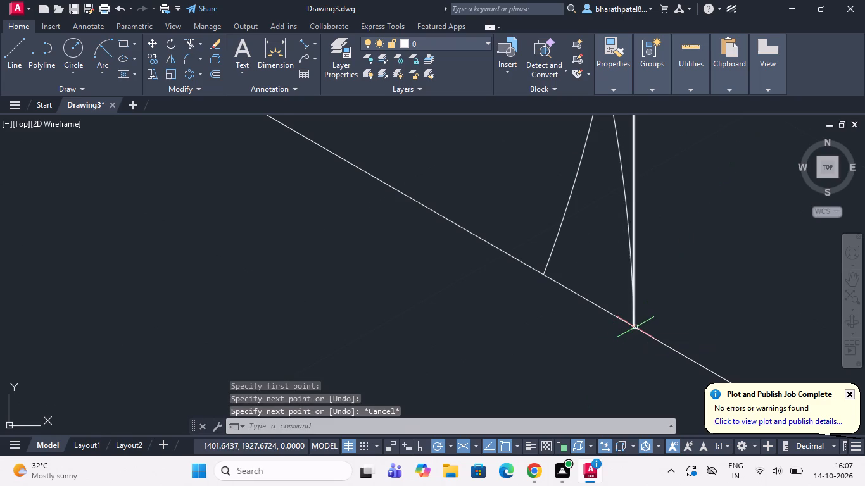
Trim away the front top edge inside the lower arc and the short vertical line at the middle of the cutout.
scroll(633, 334, down, 6)
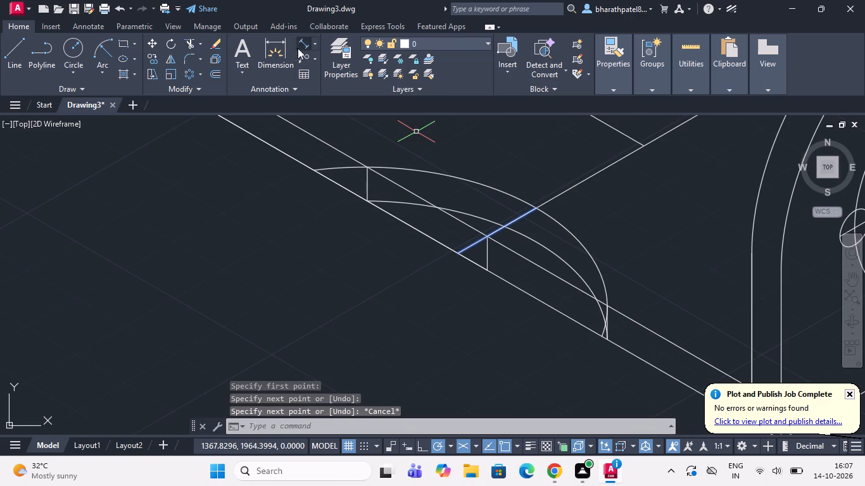
click(184, 39)
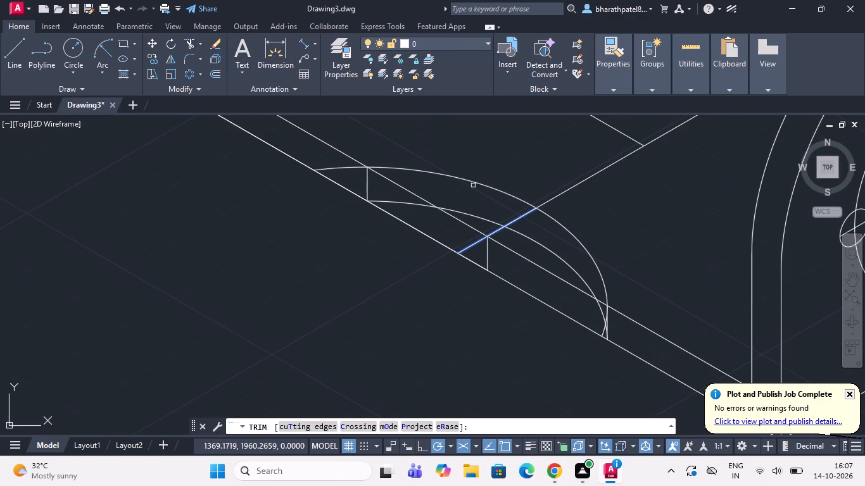
click(466, 224)
click(495, 242)
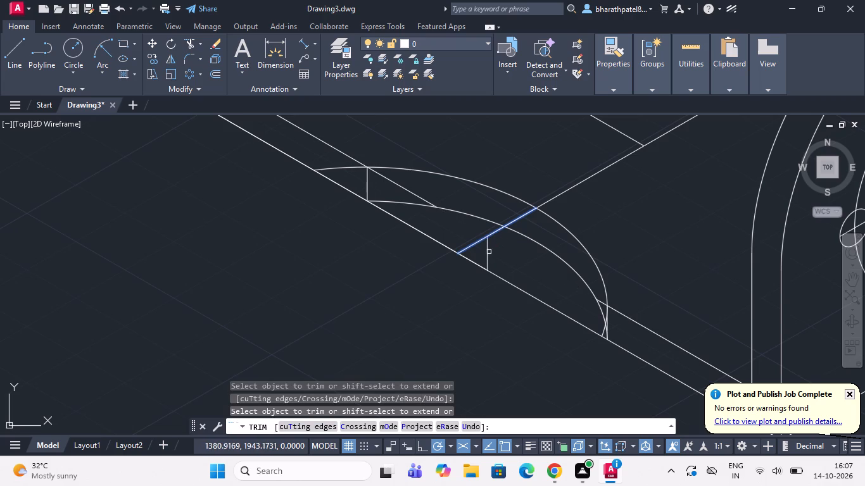
click(487, 253)
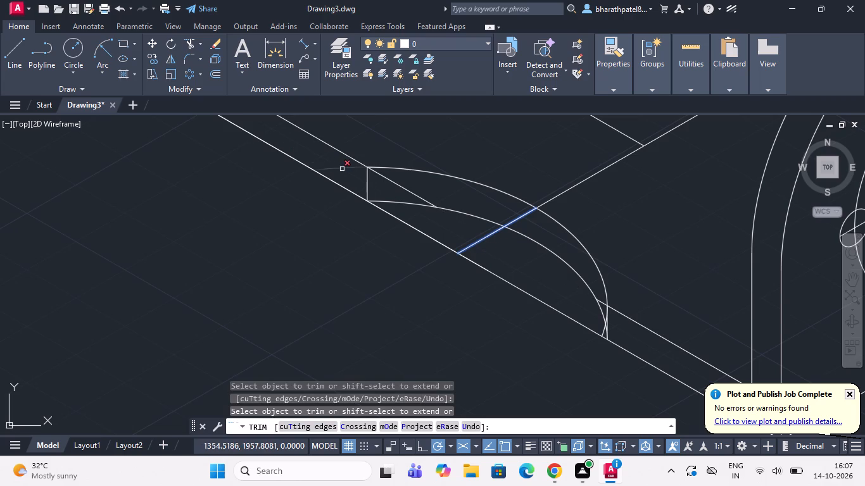
Trim both ends of the upper arc where they extend below the front top edge beyond the vertical end lines.
click(342, 169)
scroll(600, 335, up, 3)
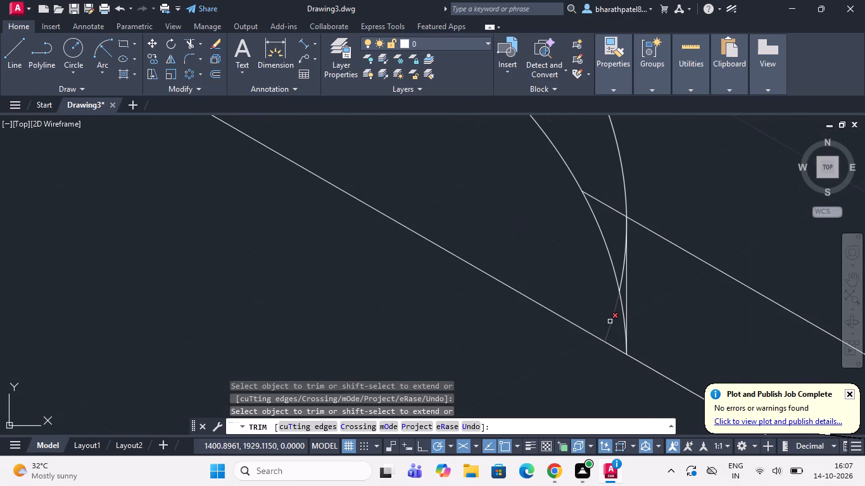
click(610, 321)
click(622, 278)
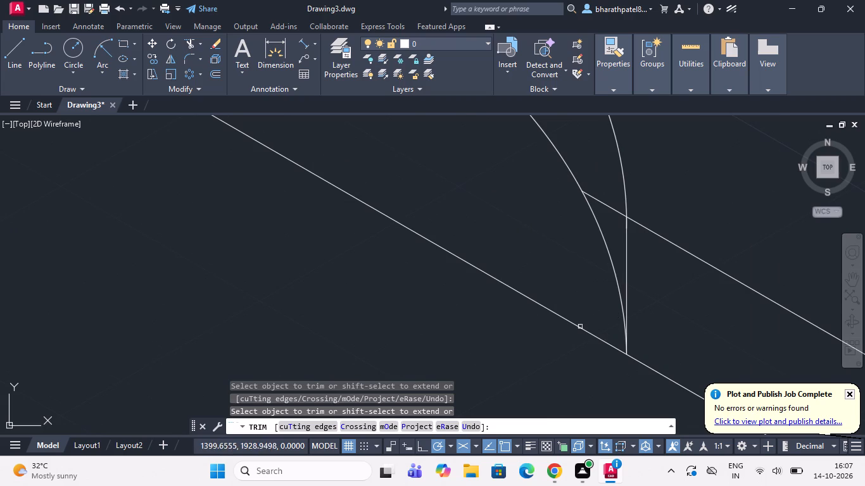
Trim the diagonal construction line and its duplicate between the two arcs and across the cutout opening.
scroll(574, 329, down, 4)
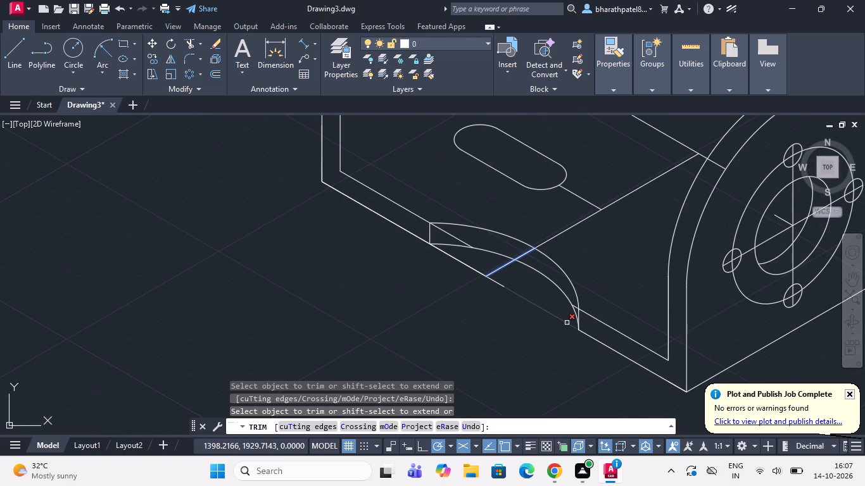
scroll(567, 323, up, 4)
scroll(567, 323, down, 4)
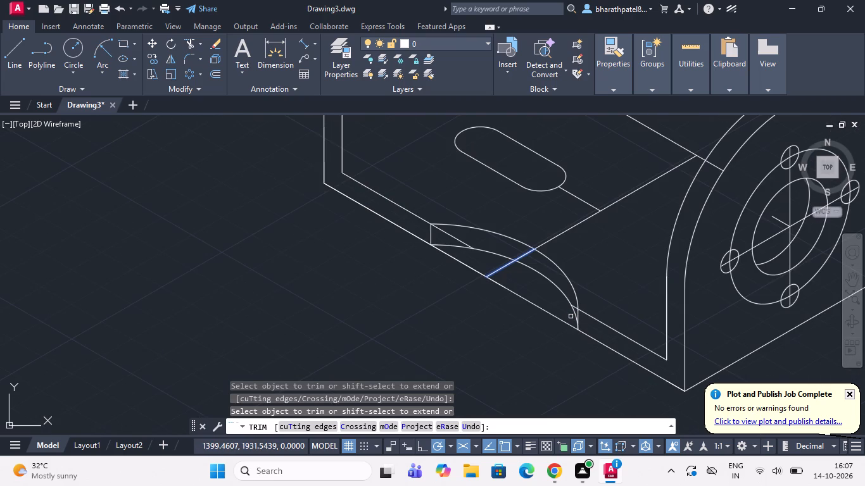
scroll(571, 316, up, 4)
scroll(571, 316, down, 4)
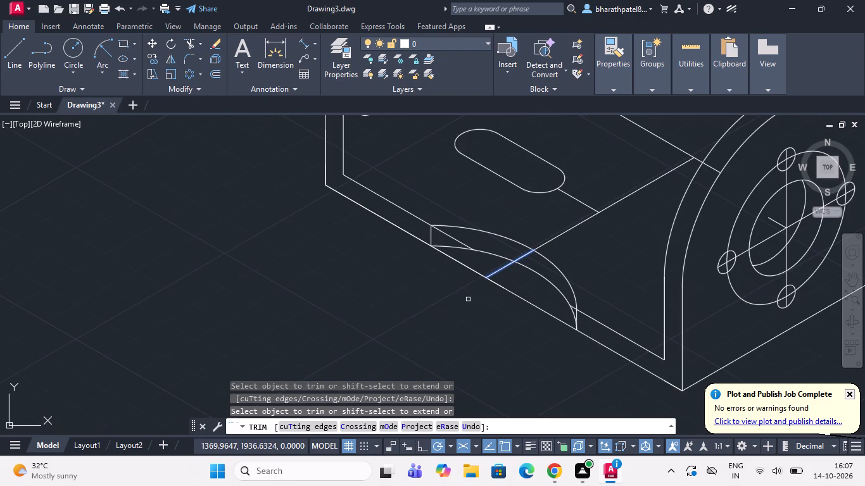
click(522, 257)
click(522, 257)
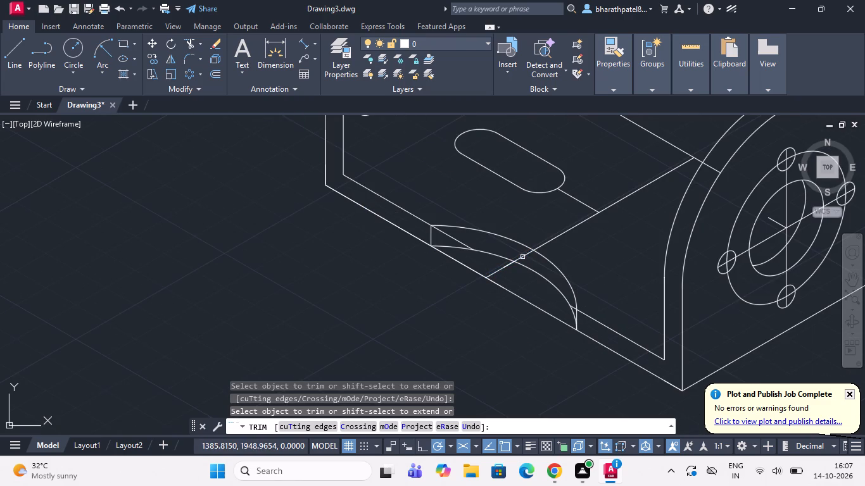
click(520, 259)
click(500, 270)
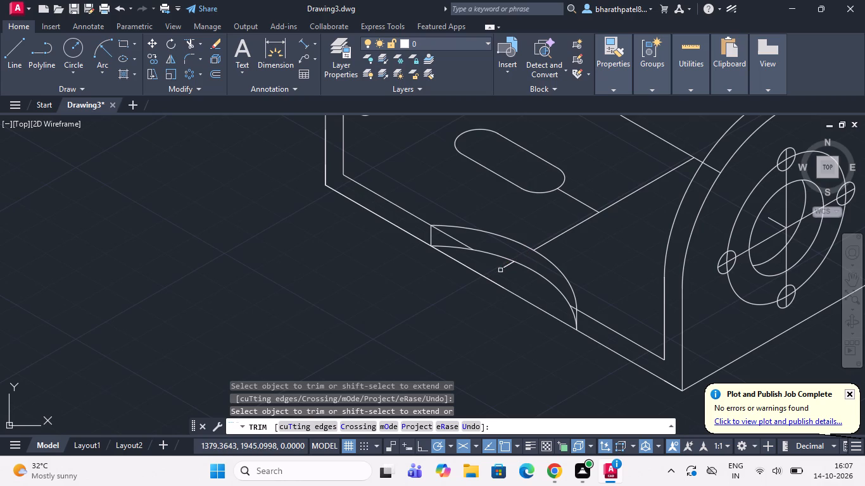
Trim the two leftover pieces of the front top edge between the upper and lower arcs.
click(451, 239)
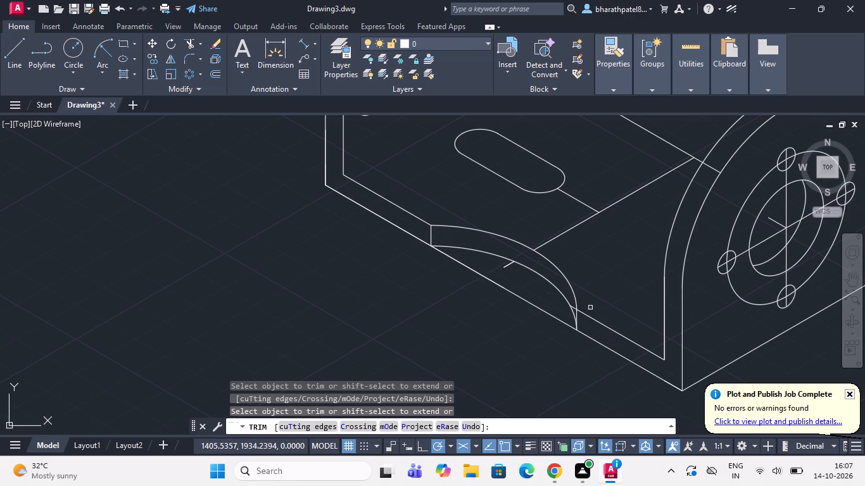
scroll(590, 308, up, 4)
click(488, 311)
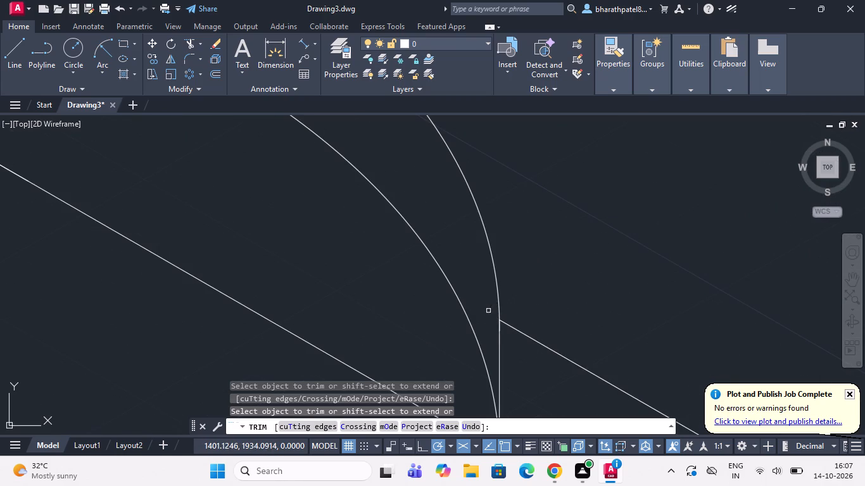
Trim the base's front bottom edge across the cutout opening, between the two ends of the lower arc.
scroll(488, 311, down, 5)
scroll(489, 325, up, 4)
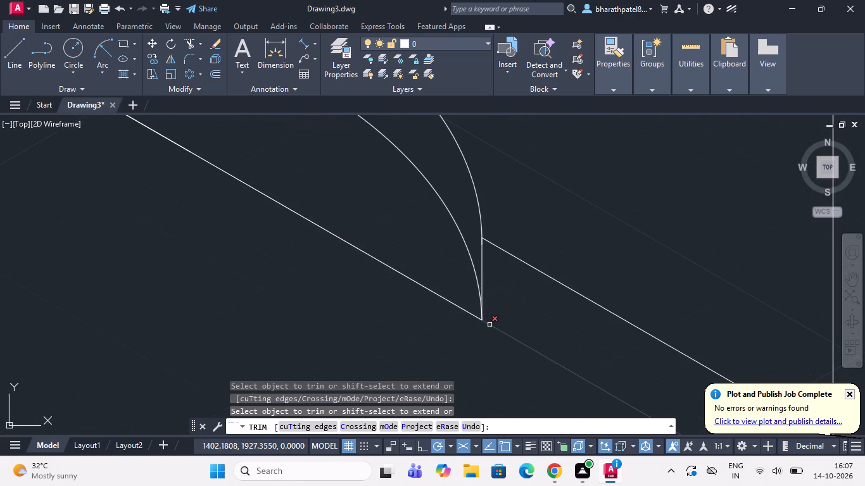
scroll(489, 325, down, 4)
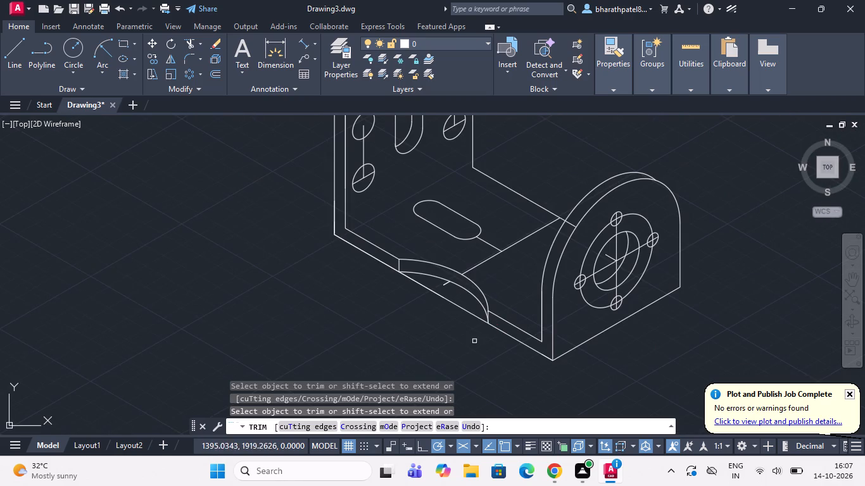
click(472, 311)
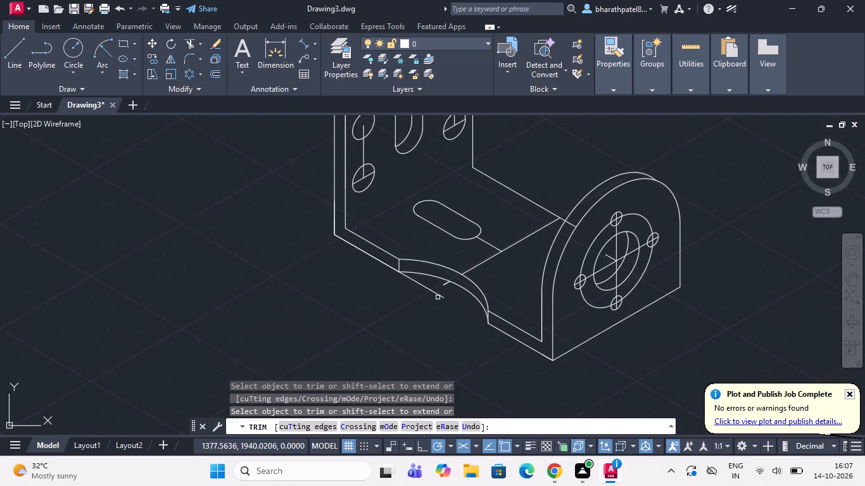
click(436, 297)
click(436, 290)
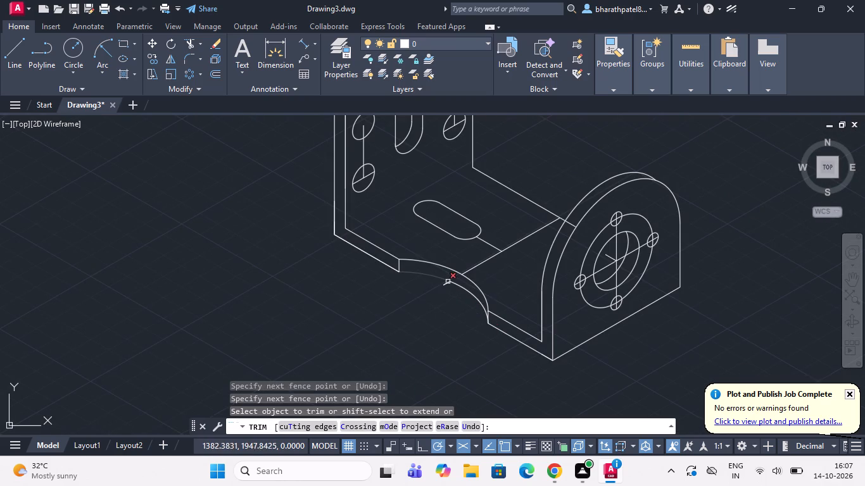
Remove the leftover construction line stub below the lower arc with a trim fence.
click(446, 284)
scroll(448, 289, up, 2)
click(426, 272)
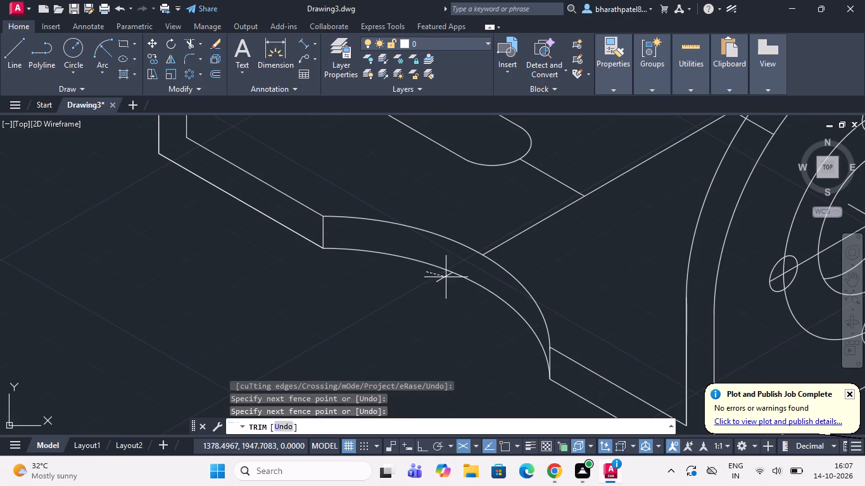
click(462, 285)
scroll(455, 293, down, 2)
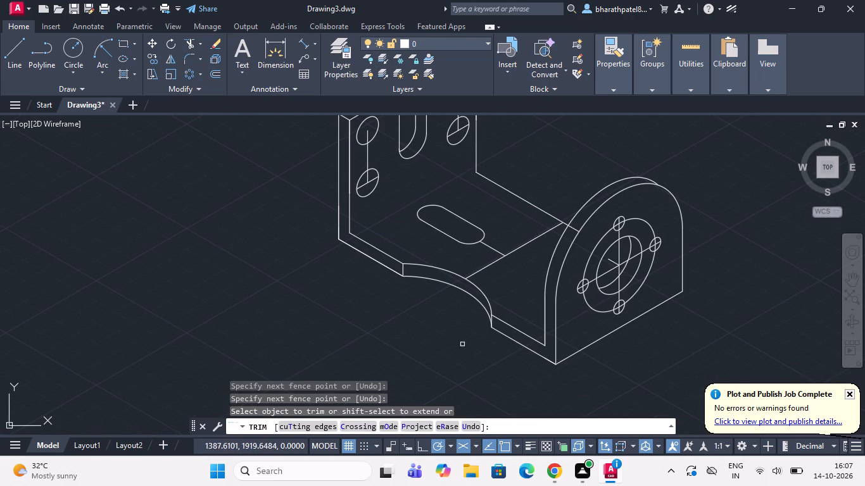
Trim the end of the base's rear edge that crosses the rim between the right face's two outer arcs.
scroll(460, 482, down, 1)
scroll(407, 400, down, 2)
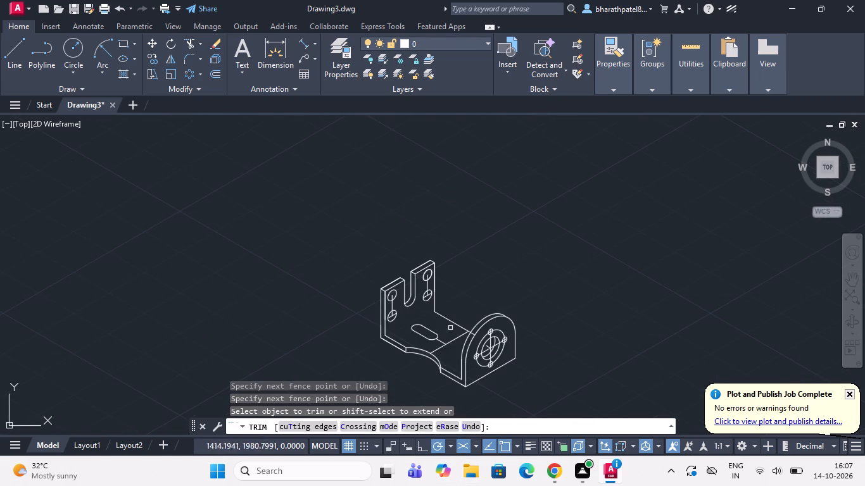
scroll(476, 244, up, 1)
scroll(483, 251, down, 2)
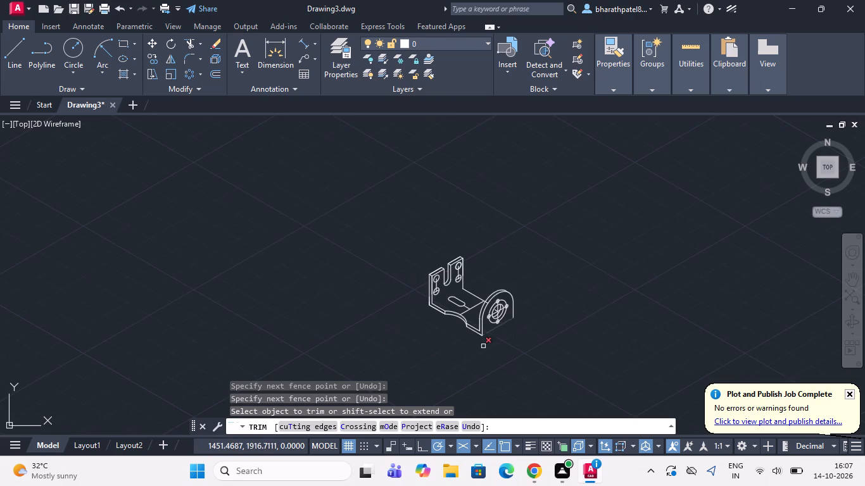
scroll(483, 346, up, 2)
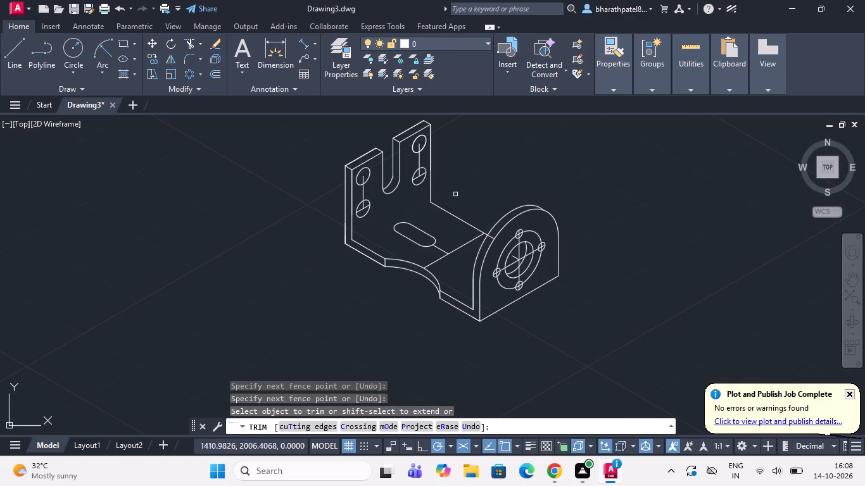
scroll(457, 203, up, 3)
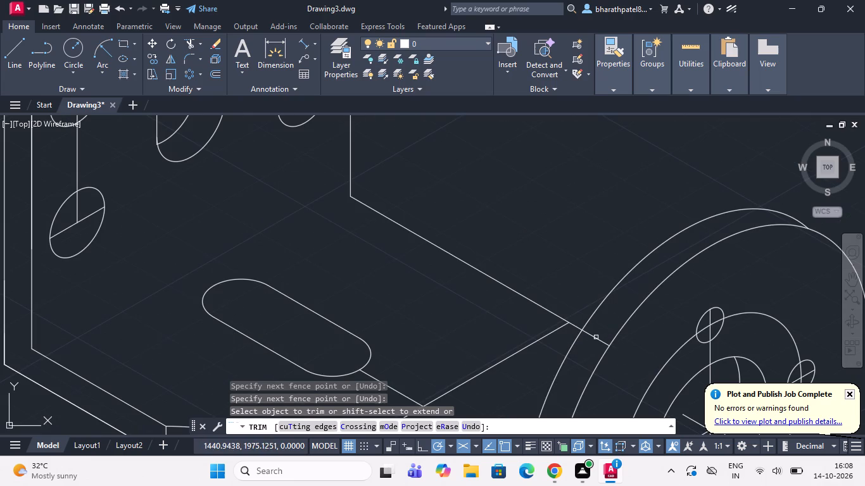
click(595, 338)
Trim the vertical line stub and the inner arc's overhang at the lower end of the open slot between the left uprights.
scroll(619, 293, down, 2)
scroll(594, 206, down, 3)
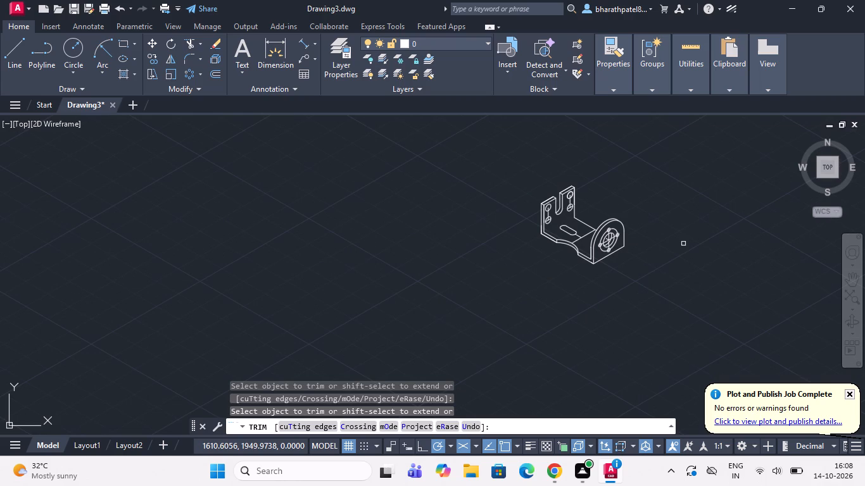
scroll(581, 231, up, 2)
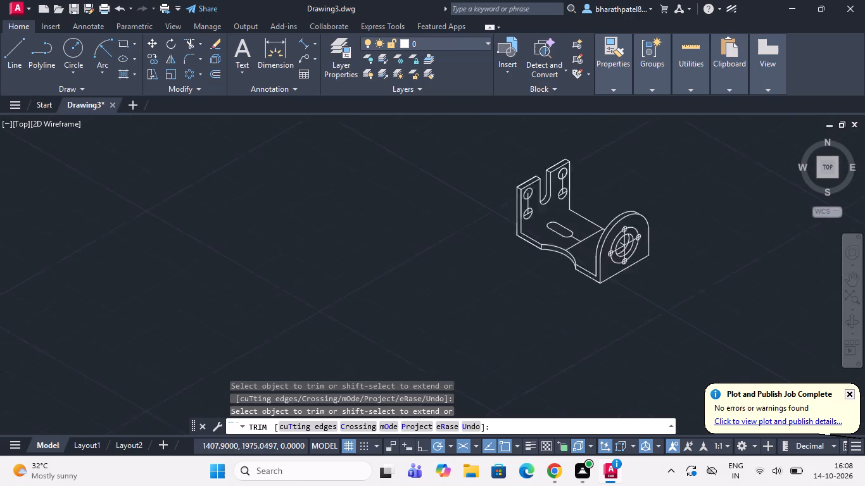
scroll(581, 231, up, 1)
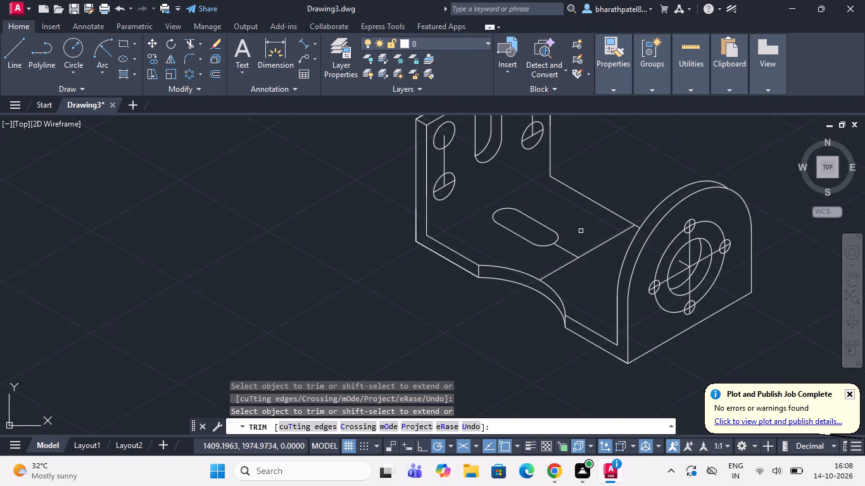
scroll(581, 231, down, 1)
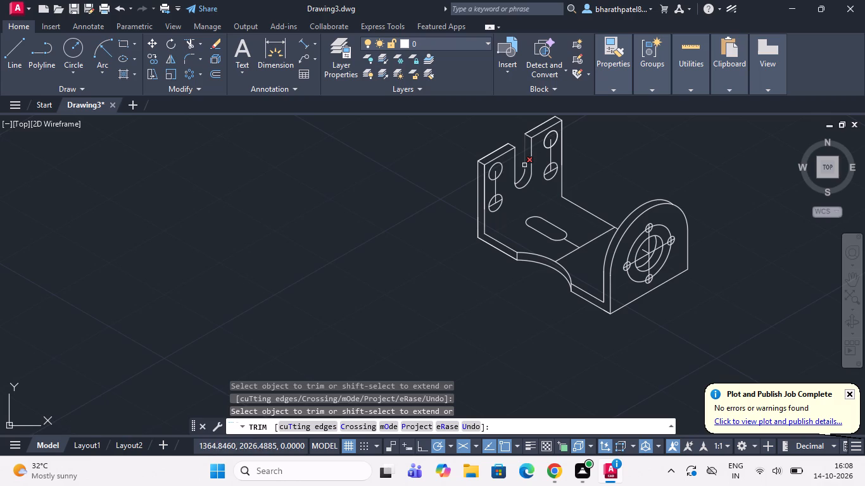
scroll(524, 165, up, 4)
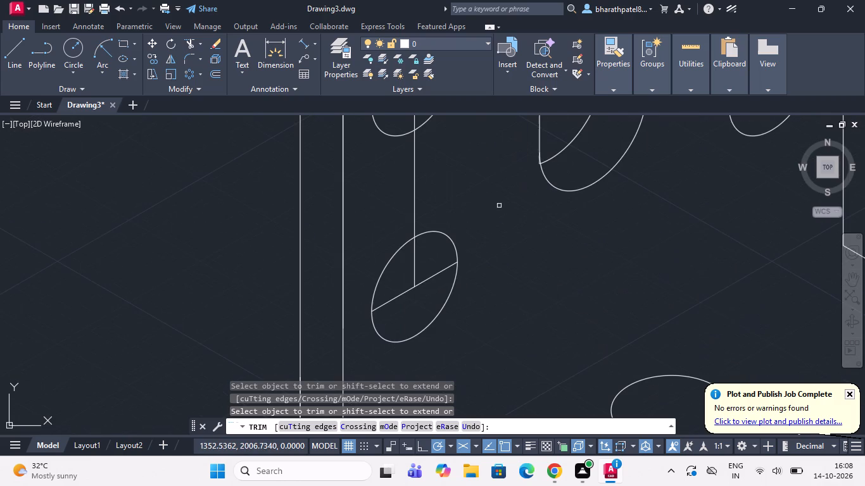
scroll(546, 139, up, 3)
scroll(515, 229, up, 1)
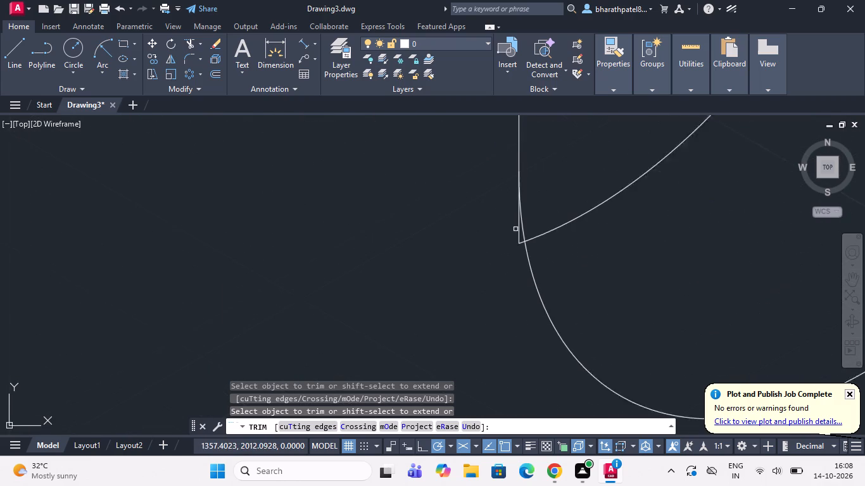
scroll(515, 229, up, 1)
click(515, 229)
click(522, 244)
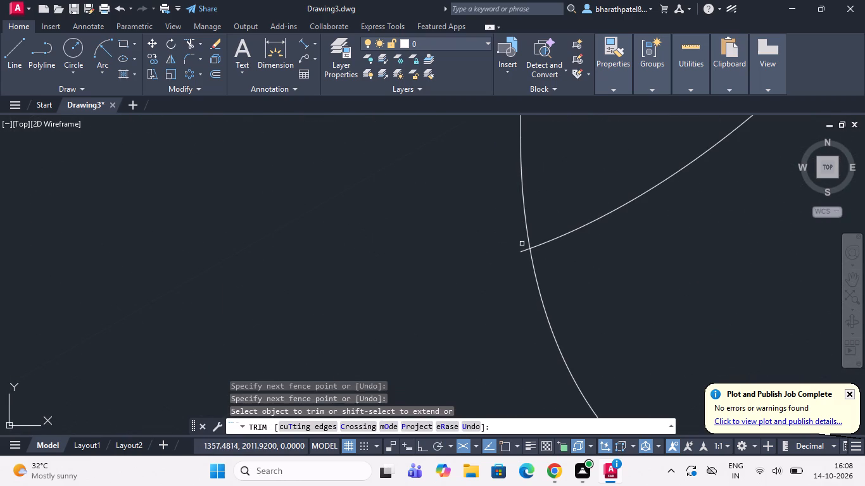
click(522, 246)
click(522, 253)
Examine the whole bracket and the right face for remaining leftover lines and missing geometry.
scroll(522, 253, down, 6)
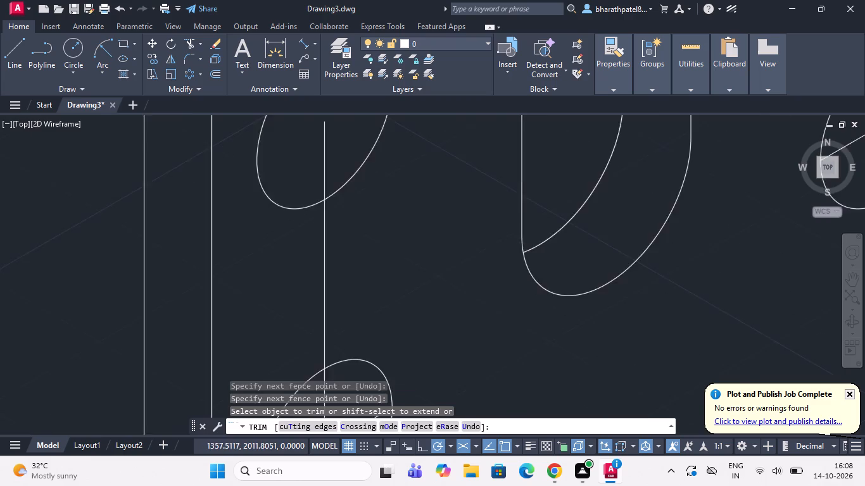
scroll(522, 253, down, 4)
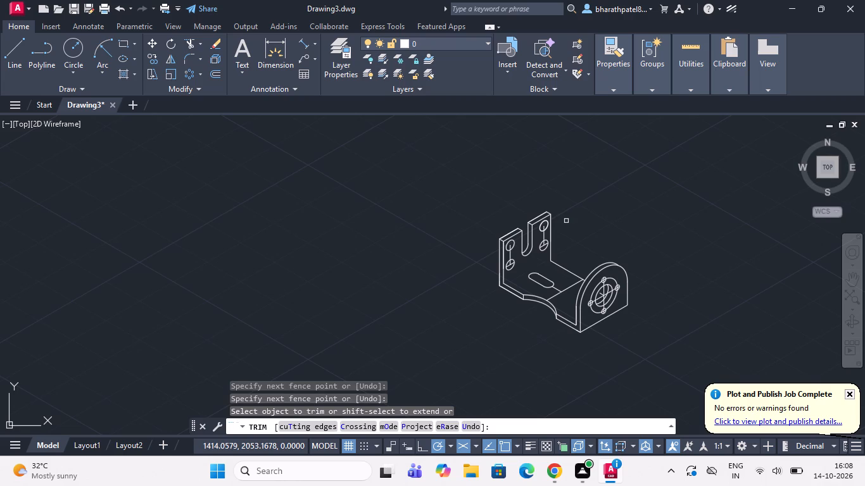
scroll(566, 221, up, 3)
scroll(566, 221, down, 2)
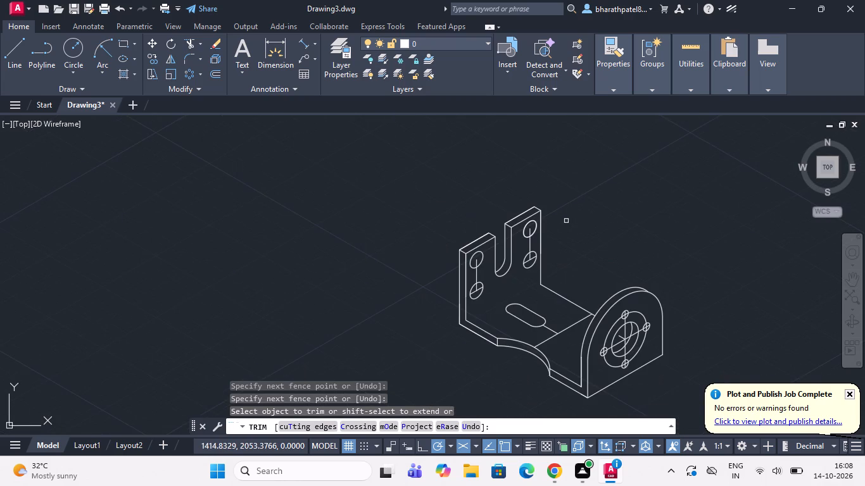
scroll(554, 223, down, 1)
scroll(549, 266, up, 1)
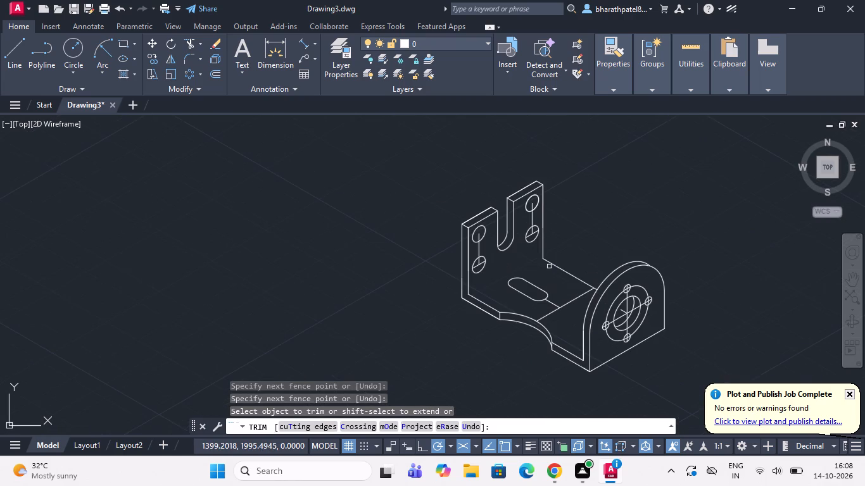
scroll(594, 239, down, 1)
scroll(624, 302, up, 3)
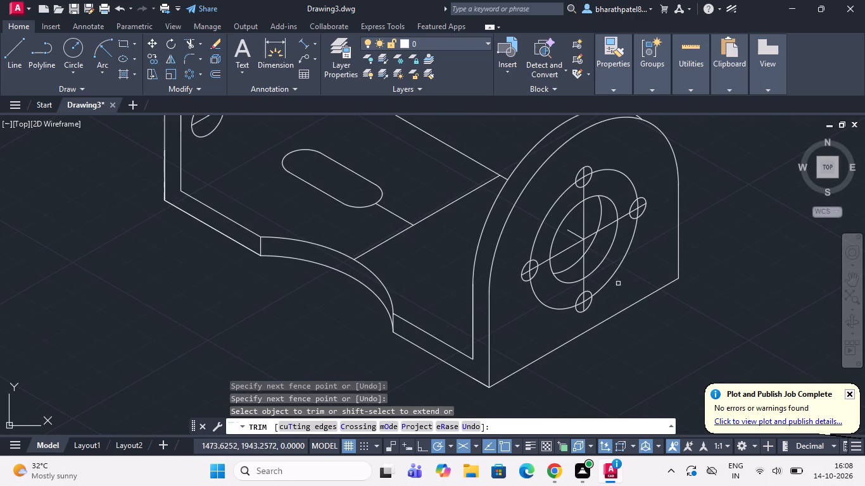
Draw a 10-unit line at 210° from the intersection of the base's rear edge and the diagonal construction line.
click(14, 53)
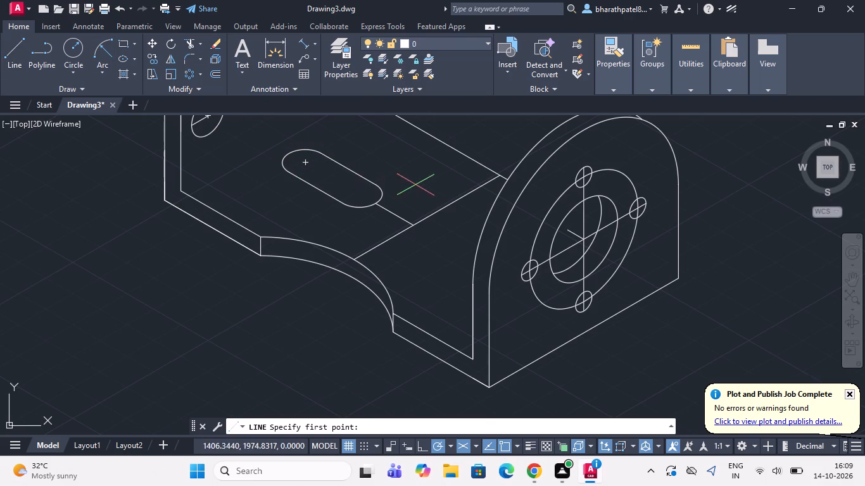
click(6, 47)
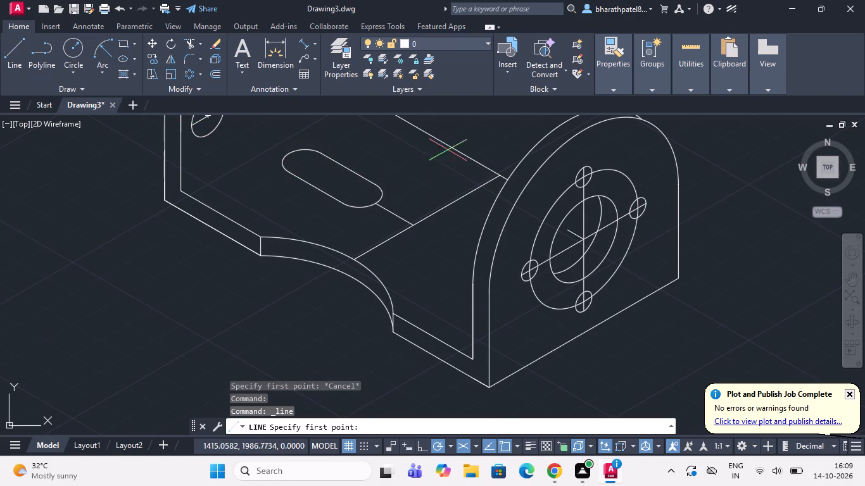
scroll(498, 166, up, 3)
click(508, 202)
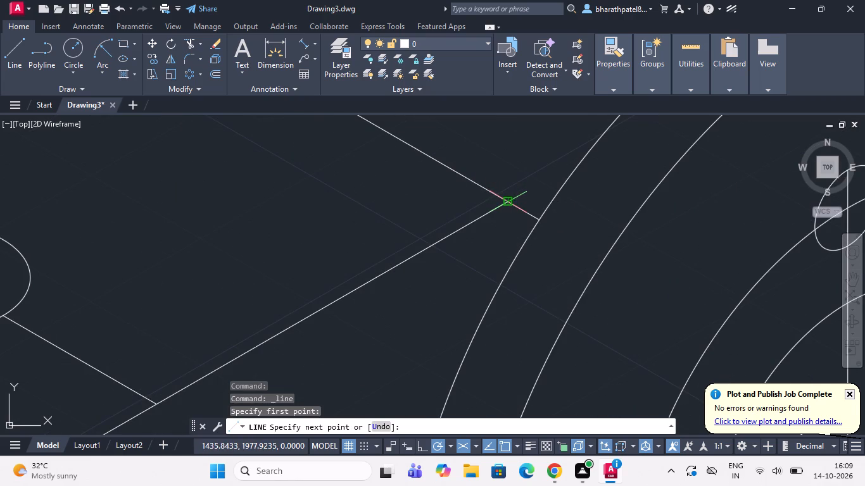
scroll(508, 202, down, 4)
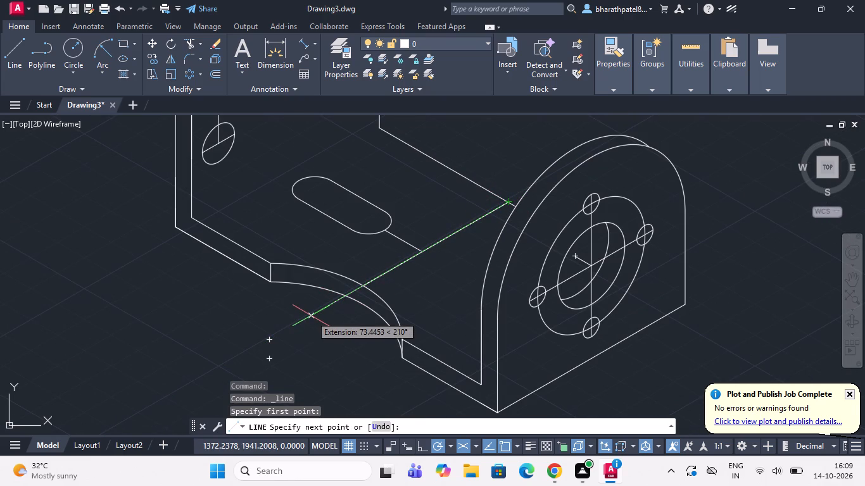
text(10)
key(Return)
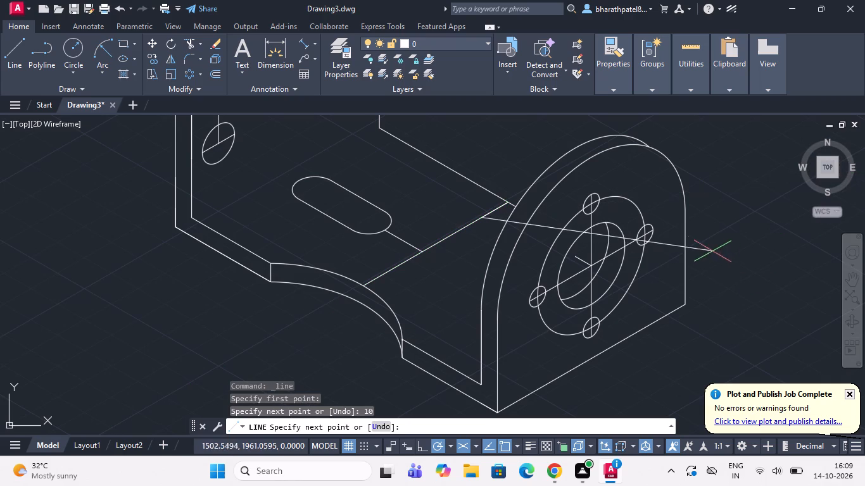
Continue the line 35 units back at 30° from the end of the 10-unit segment, and end it there.
scroll(602, 275, down, 3)
scroll(583, 272, up, 4)
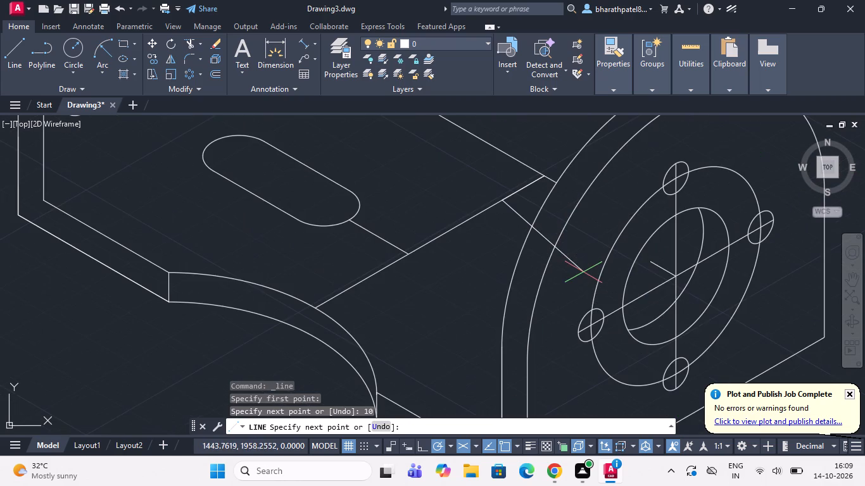
scroll(579, 276, down, 3)
scroll(634, 230, up, 2)
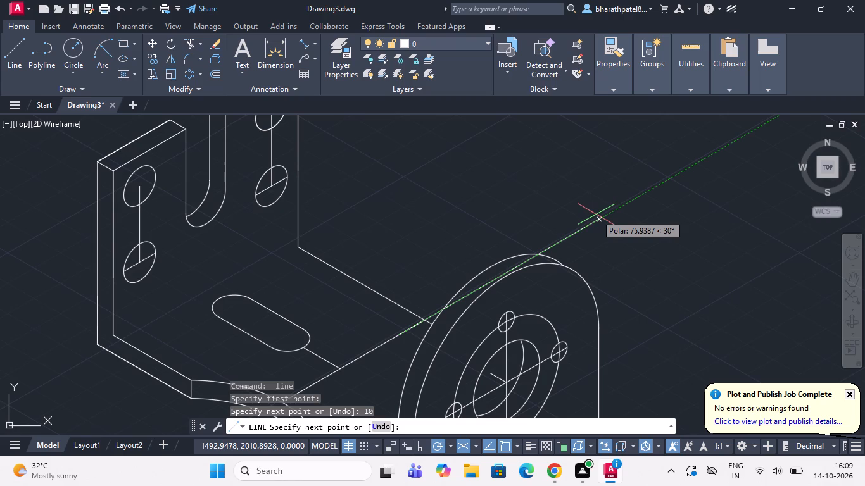
key(3)
key(5)
key(Return)
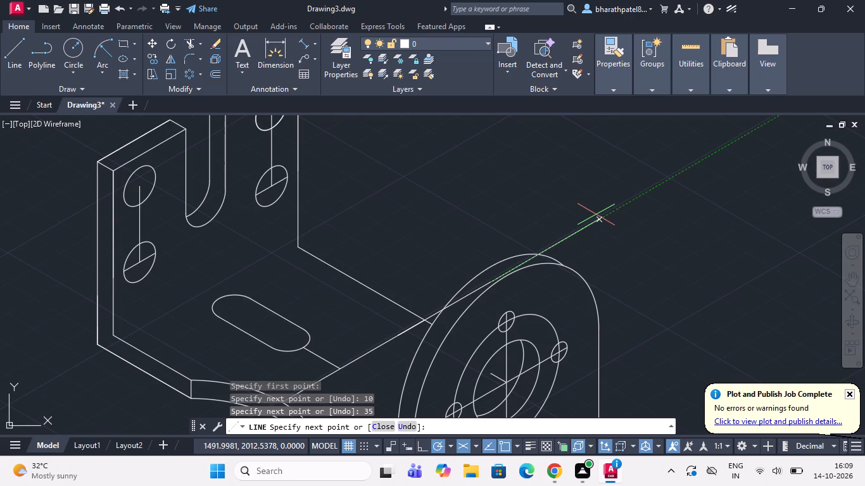
key(Escape)
Draw a top-plane isocircle of radius 35 centred on the far end of the 35-unit line.
scroll(480, 140, down, 1)
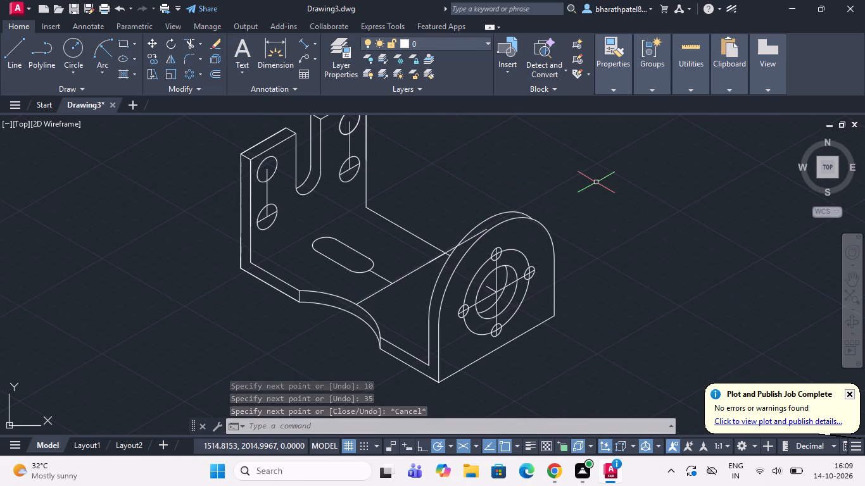
text(ell)
key(Return)
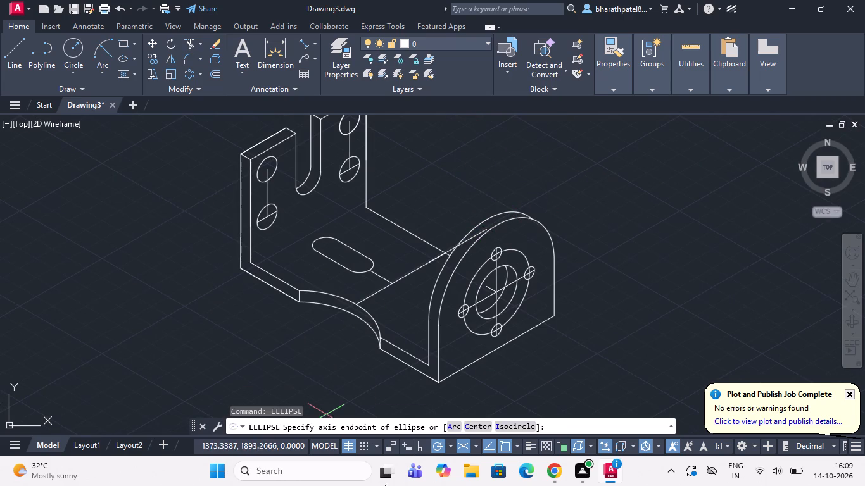
click(516, 426)
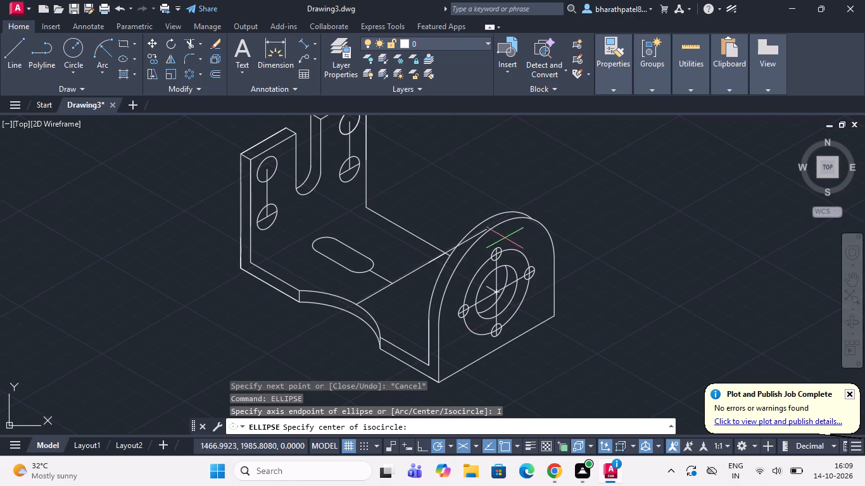
scroll(478, 232, up, 4)
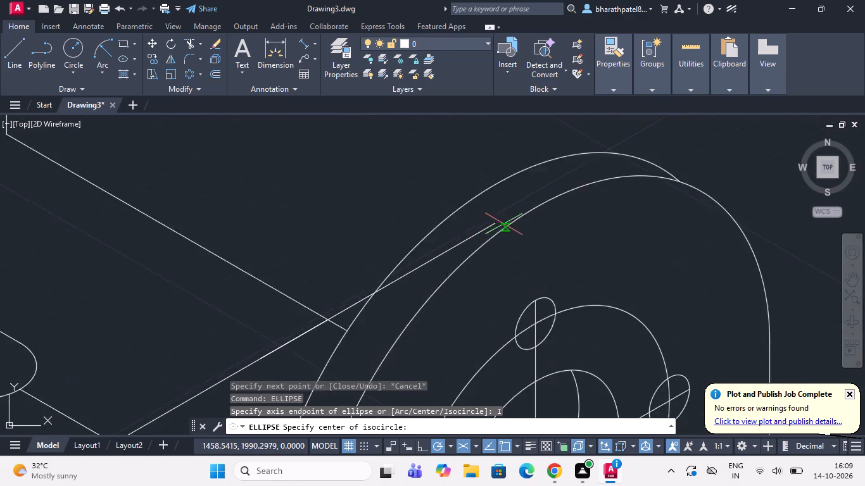
scroll(503, 224, up, 1)
click(483, 220)
scroll(483, 220, down, 4)
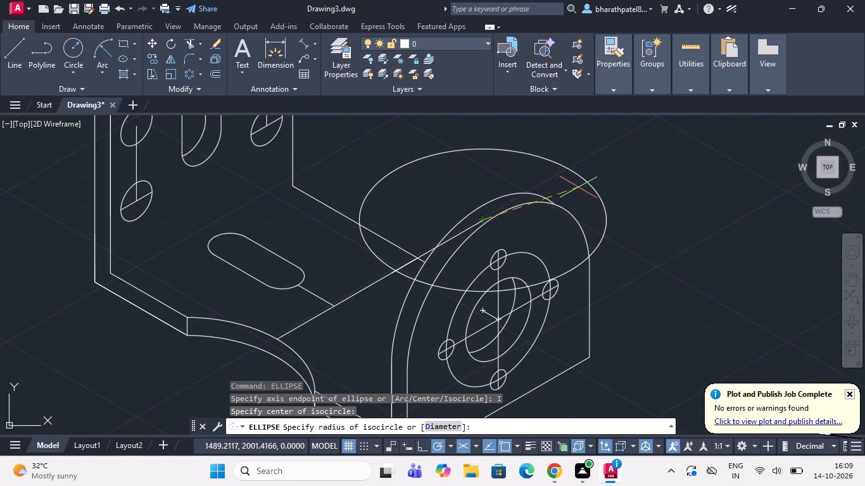
text(35)
key(Return)
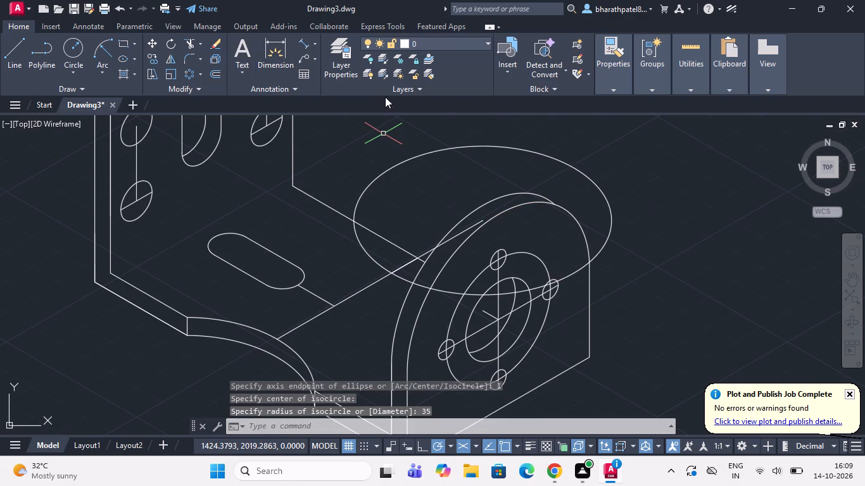
Trim the parts of the radius-35 isocircle that cross the right face's bore, bolt circle and small holes.
click(193, 44)
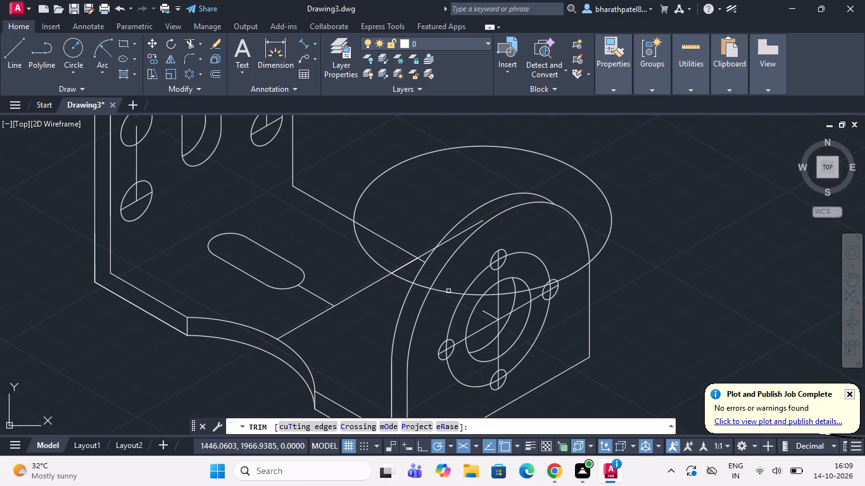
click(448, 291)
scroll(472, 294, up, 2)
click(472, 294)
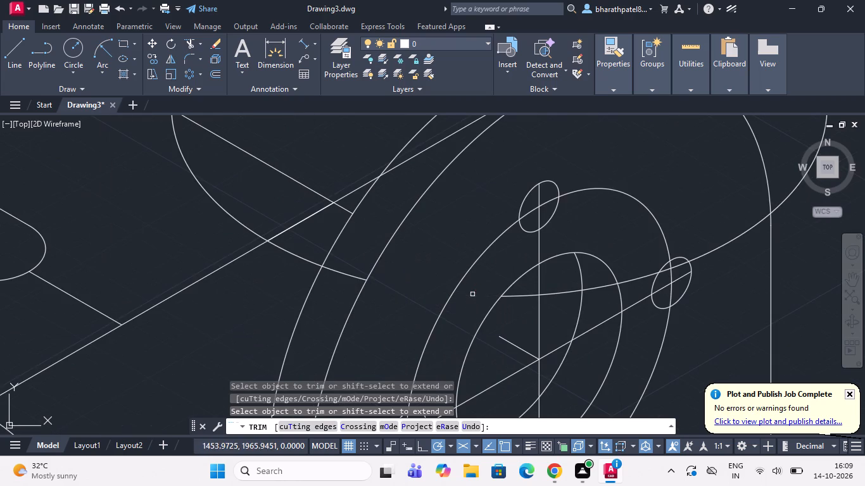
click(521, 295)
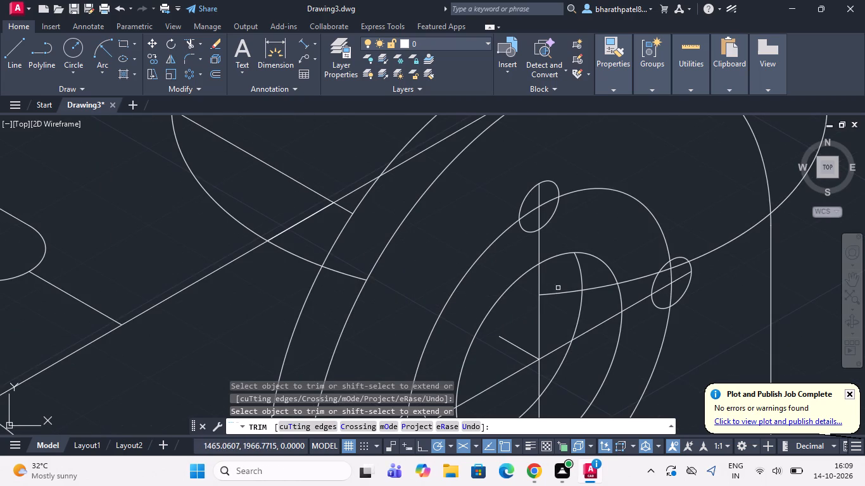
click(558, 296)
click(557, 290)
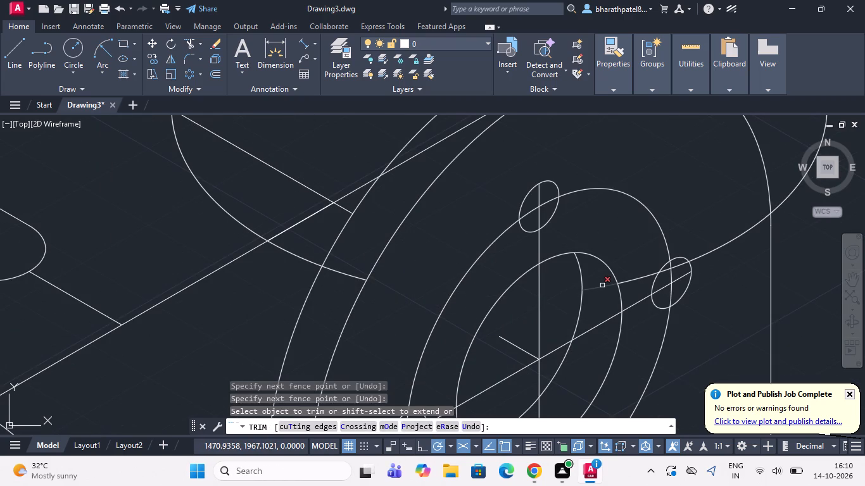
click(602, 285)
click(635, 277)
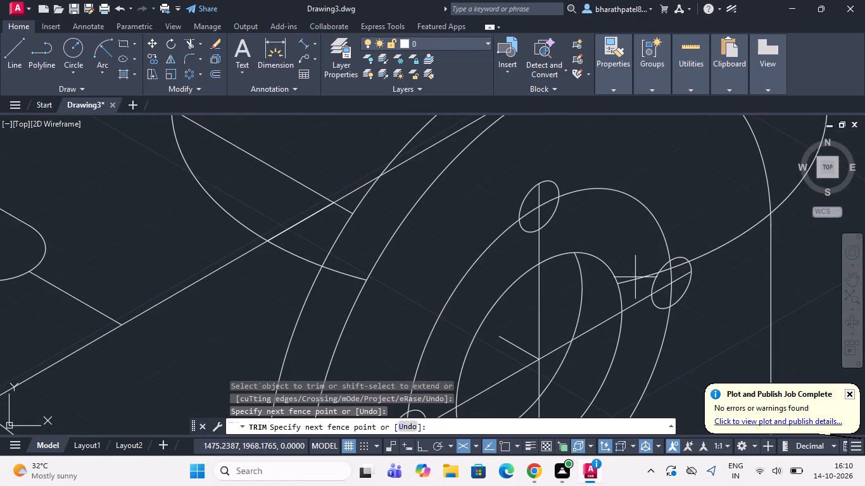
click(634, 283)
scroll(678, 267, up, 3)
click(672, 261)
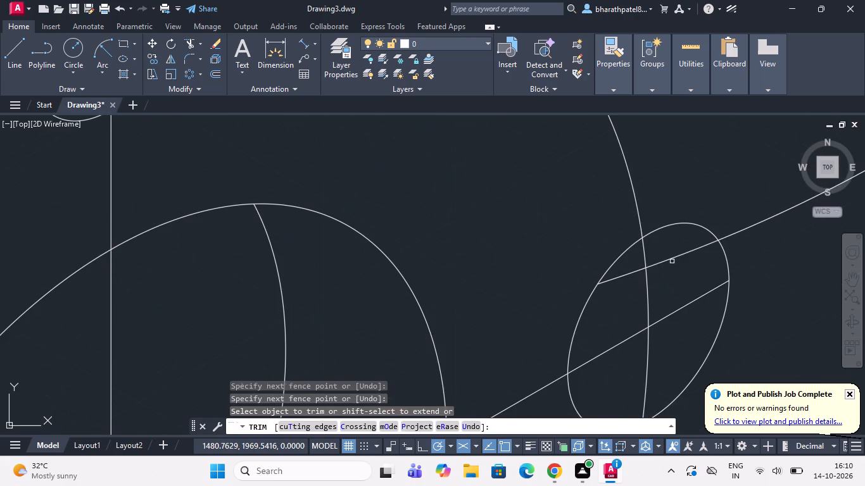
click(671, 257)
click(628, 273)
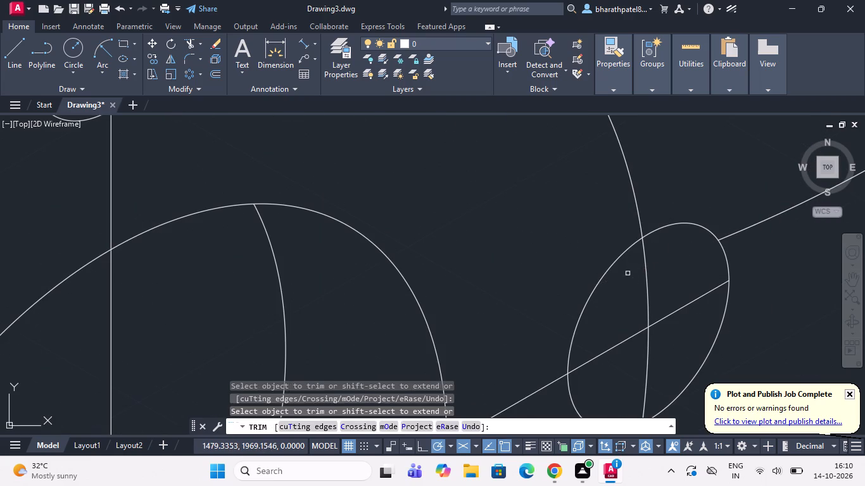
Trim the isocircle's remaining parts on and beyond the right plate, leaving only the cutout arc between base rear edge and plate.
scroll(628, 273, down, 3)
click(679, 249)
click(681, 261)
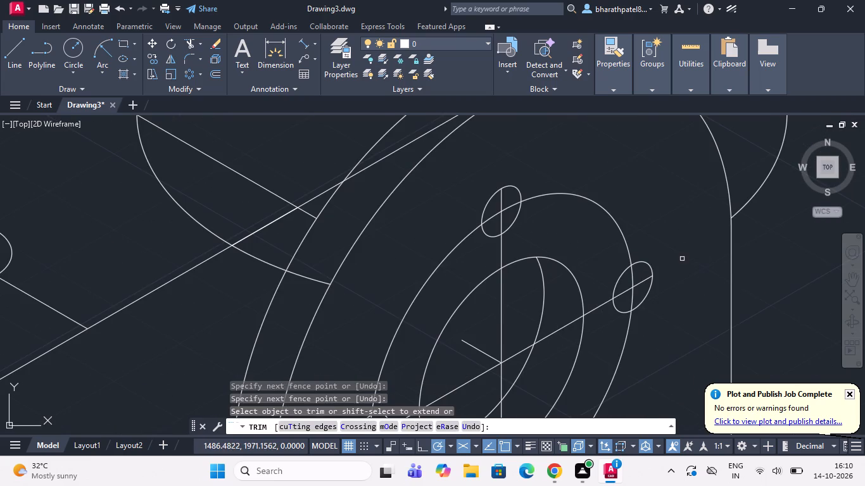
scroll(682, 259, down, 2)
click(710, 219)
click(720, 230)
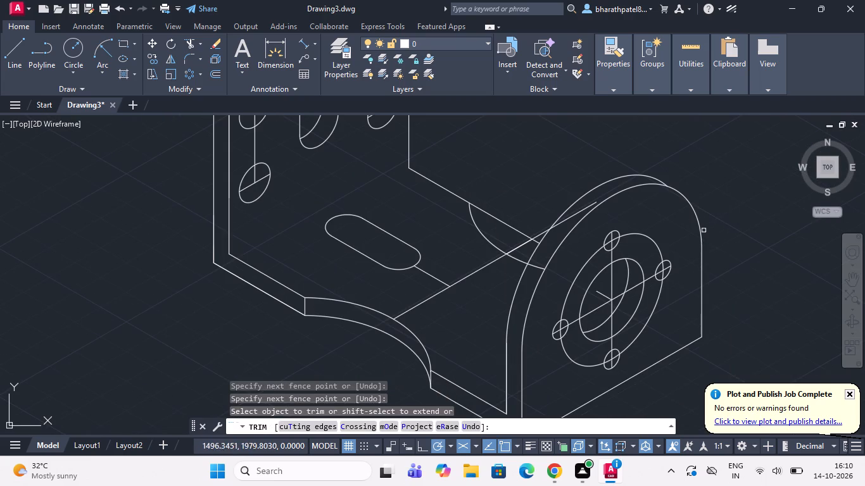
scroll(544, 268, up, 2)
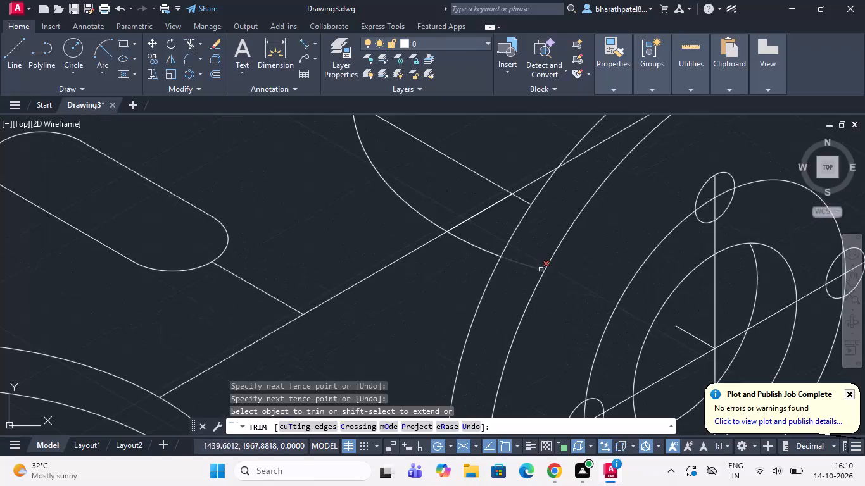
click(537, 271)
click(536, 257)
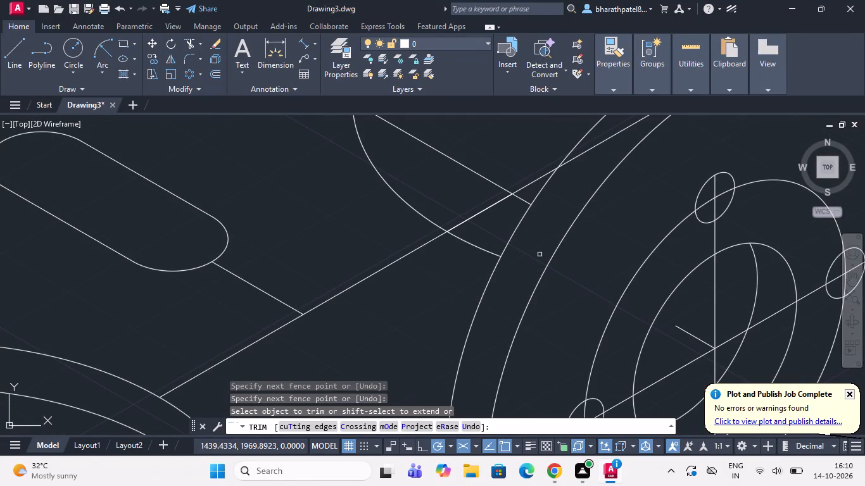
Trim the diagonal construction line where it crosses the right plate and extends past the base's rear edge.
scroll(540, 254, down, 3)
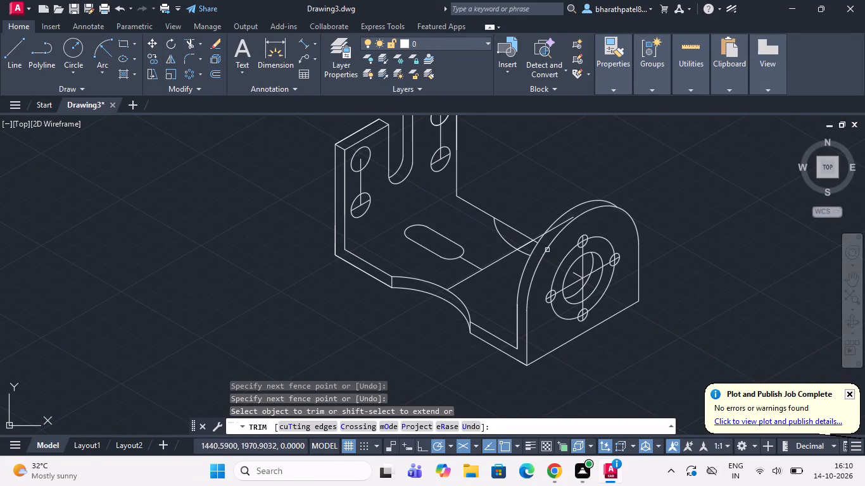
scroll(560, 220, up, 3)
click(560, 235)
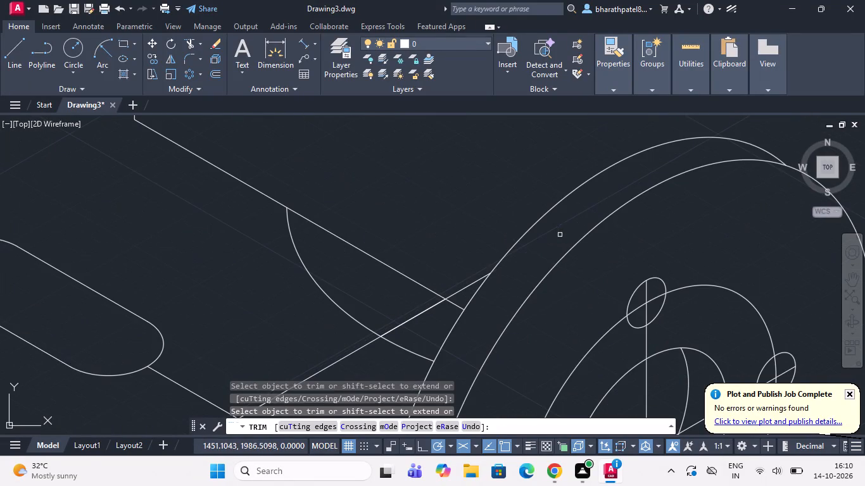
click(470, 283)
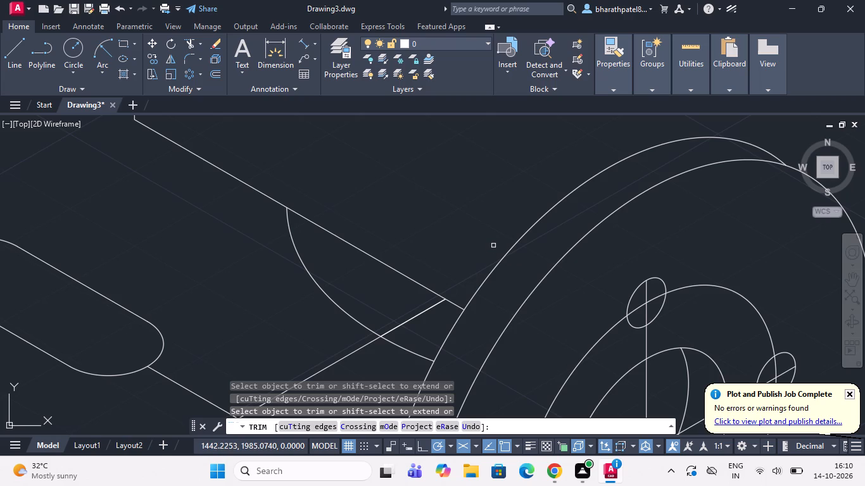
Examine the bracket's right face, base and uprights for remaining leftover lines and missing thickness edges.
scroll(538, 216, down, 1)
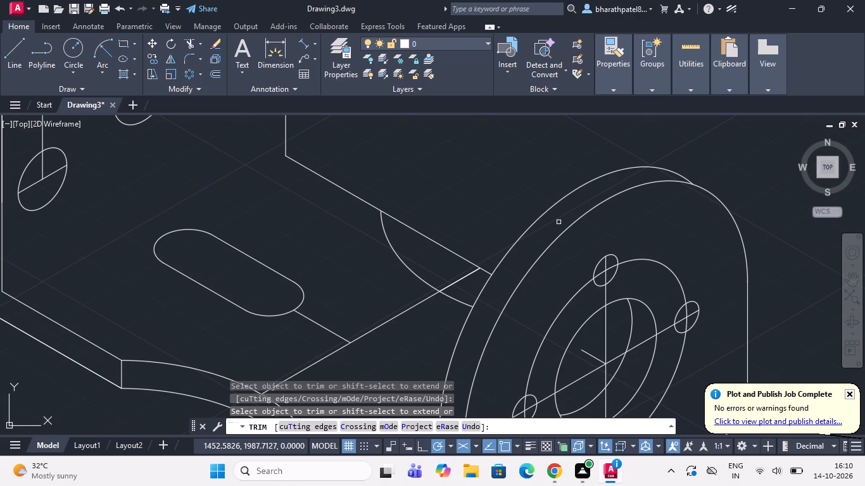
scroll(559, 222, down, 1)
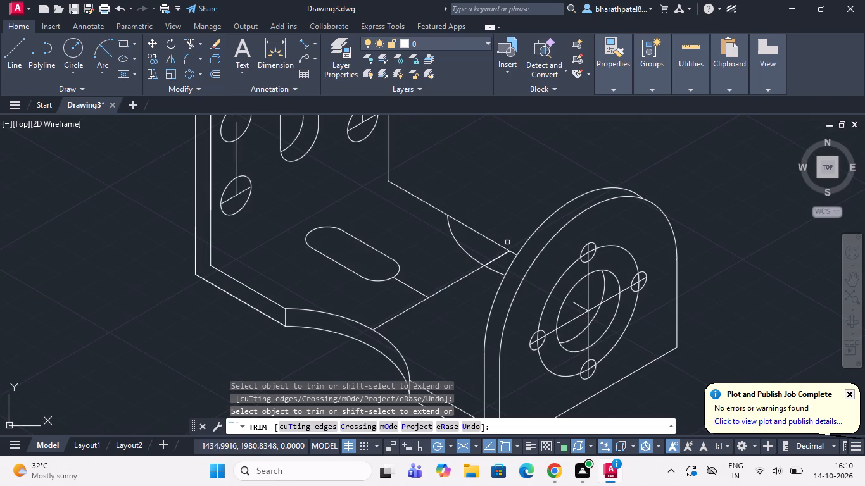
scroll(578, 280, down, 1)
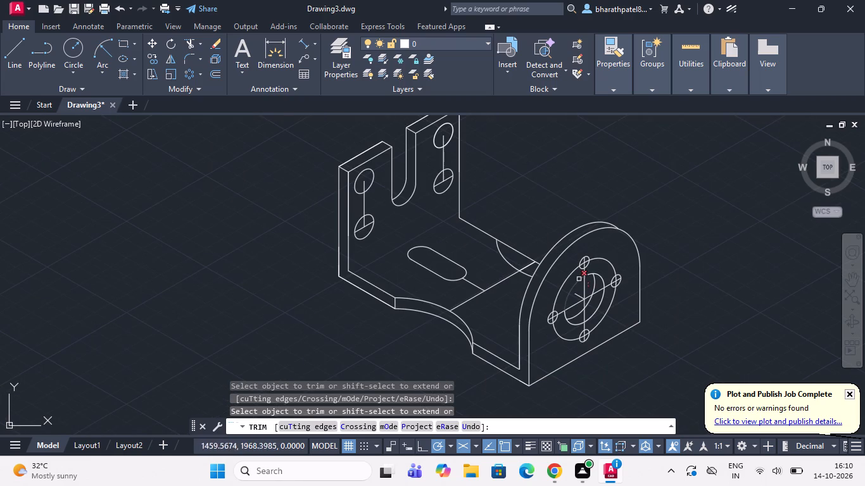
scroll(593, 328, down, 1)
scroll(593, 330, up, 3)
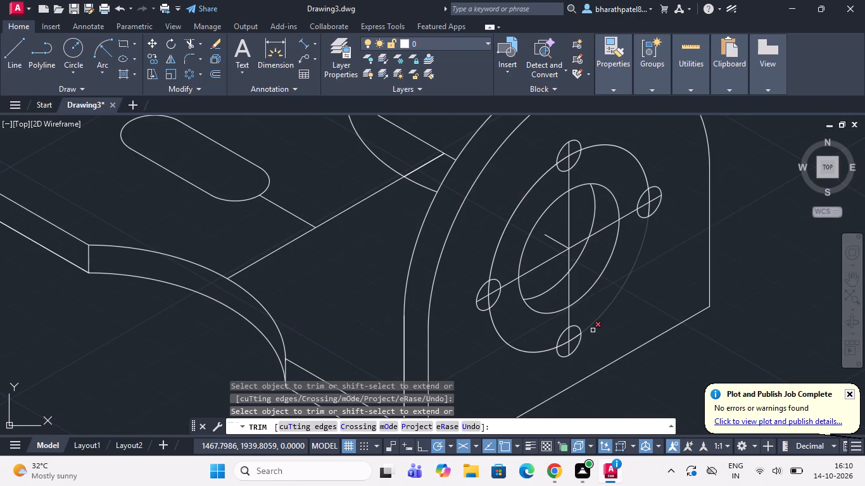
scroll(593, 330, down, 1)
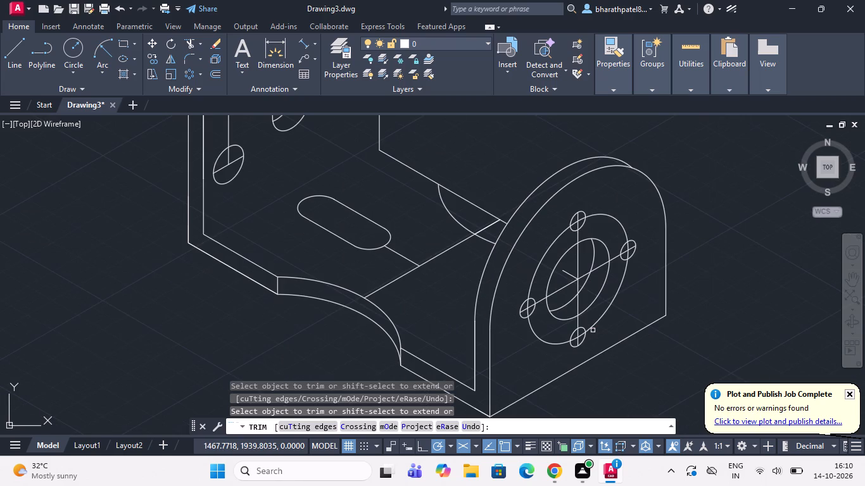
scroll(476, 275, down, 2)
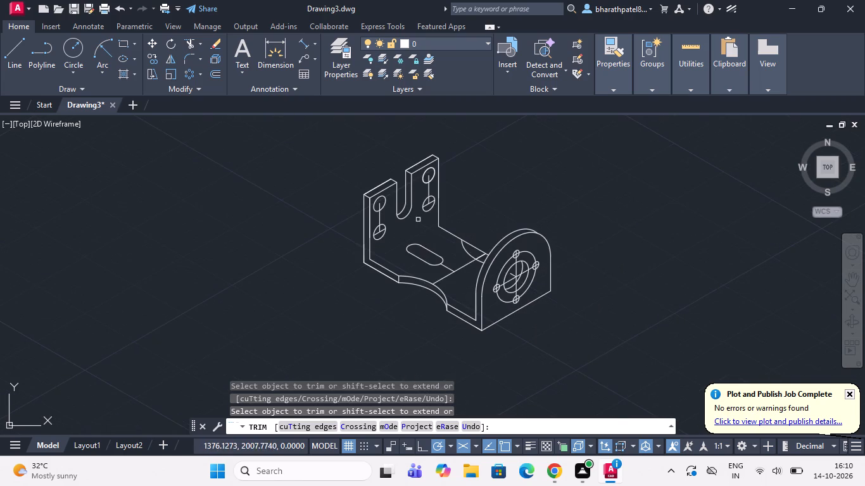
scroll(418, 209, up, 2)
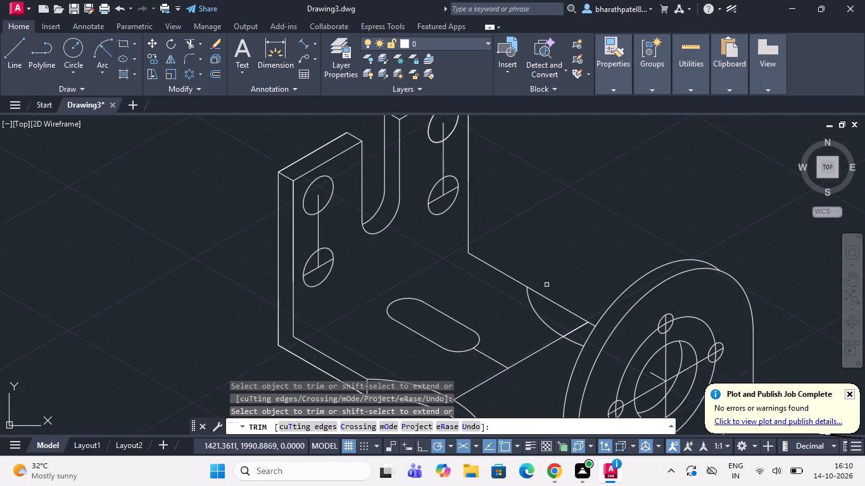
Draw a 6-unit line straight down at 270° from the centre of the base slot's rounded end nearest the uprights.
click(8, 39)
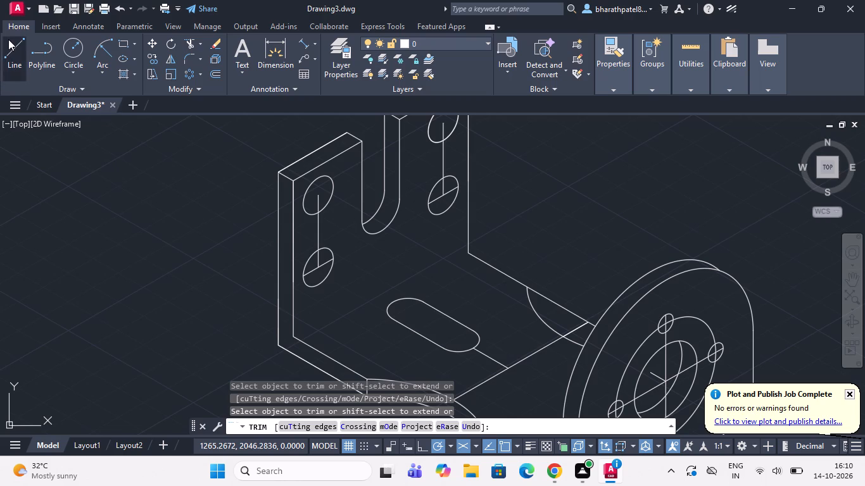
scroll(282, 156, down, 1)
scroll(372, 285, up, 1)
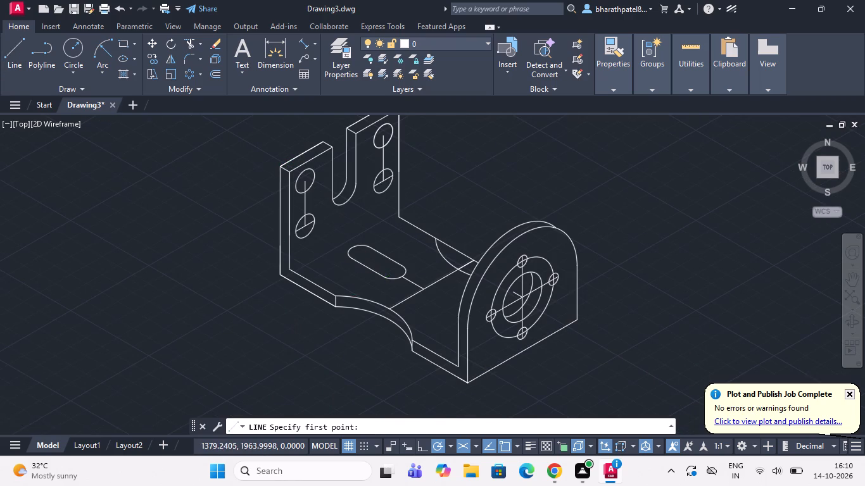
click(353, 238)
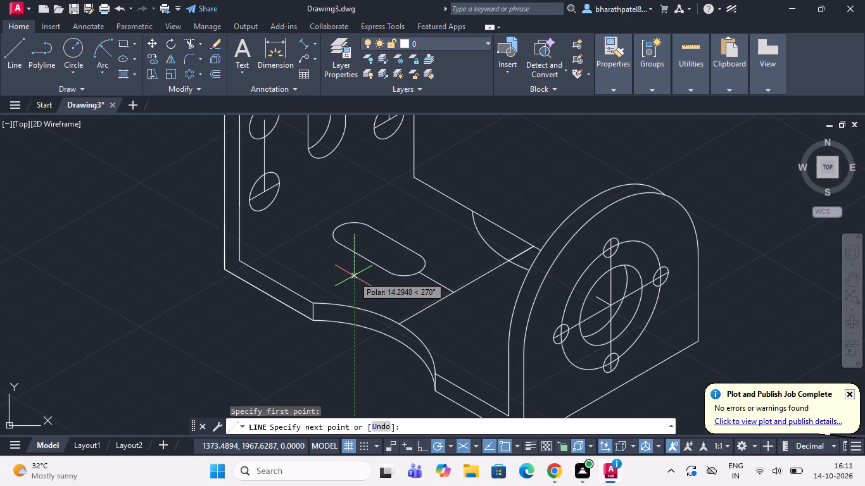
key(6)
key(Return)
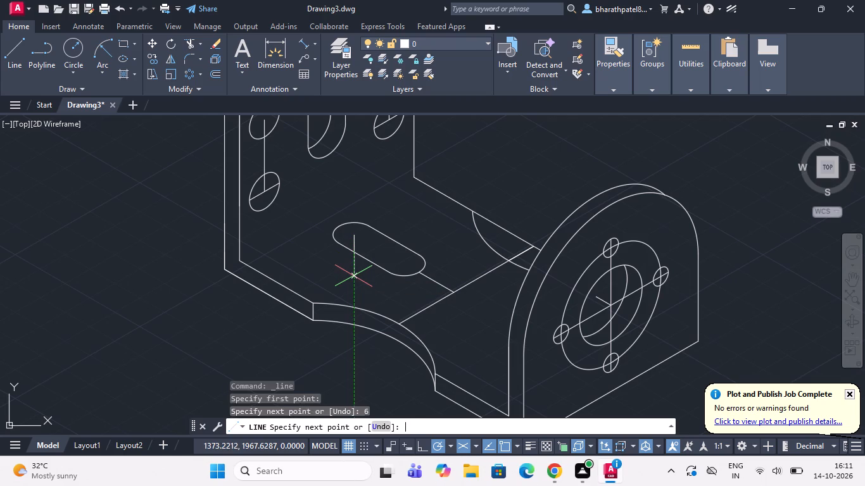
key(Escape)
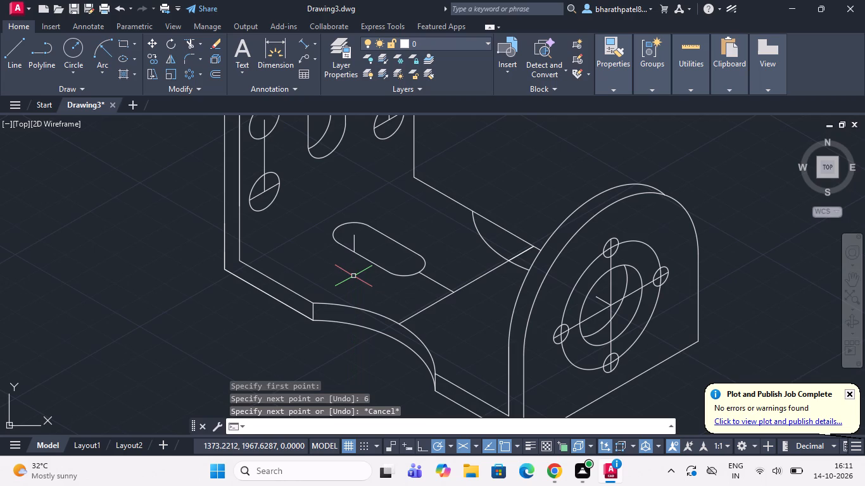
Copy the whole base slot outline from its end-arc centre to the lower end of the 6-unit vertical line.
click(362, 257)
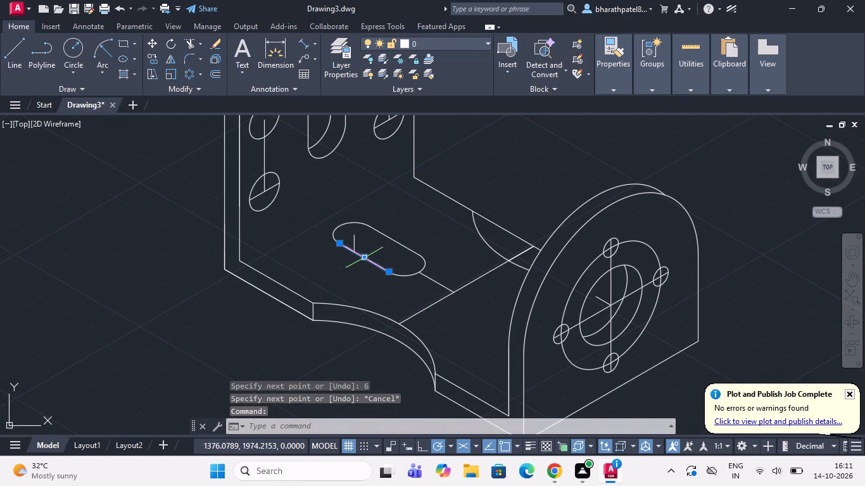
click(388, 235)
click(350, 223)
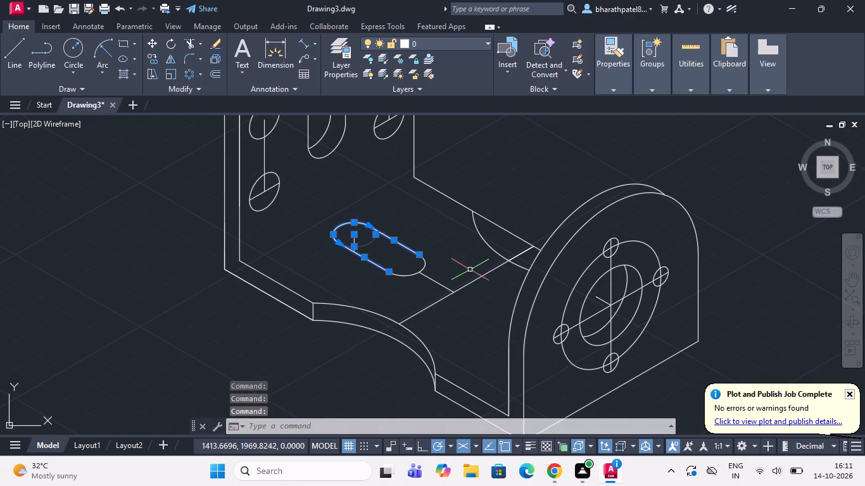
click(404, 275)
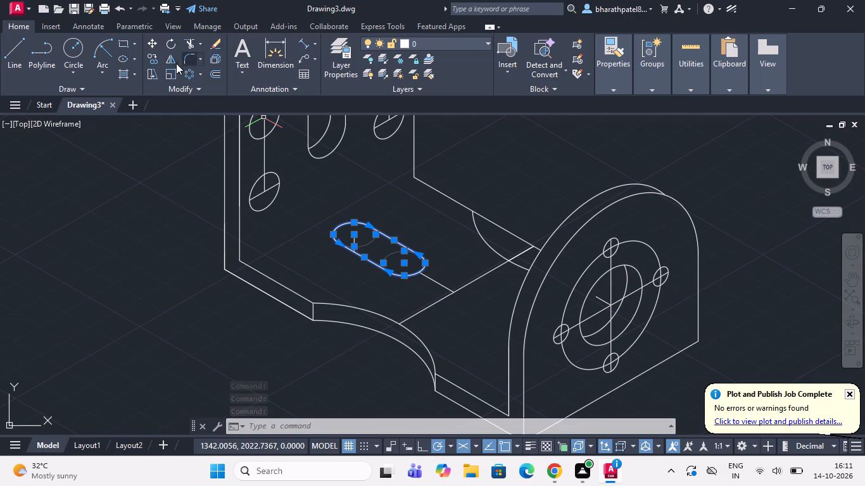
click(152, 59)
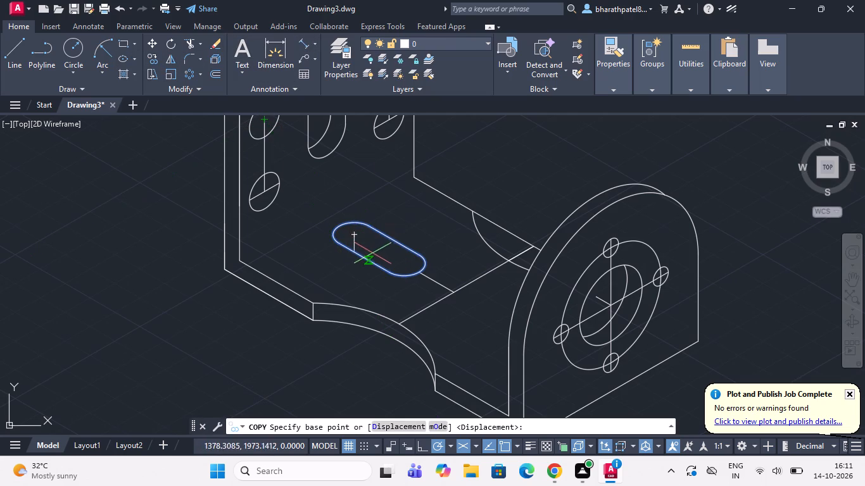
scroll(372, 253, up, 3)
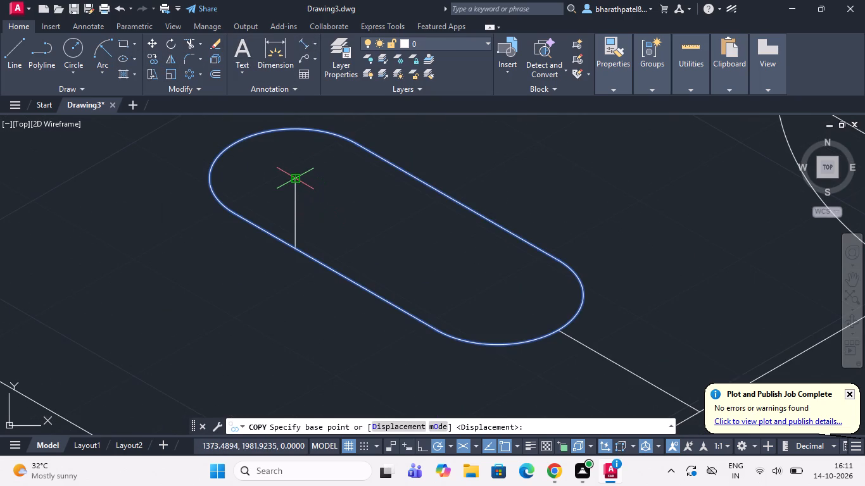
click(296, 181)
scroll(290, 214, up, 3)
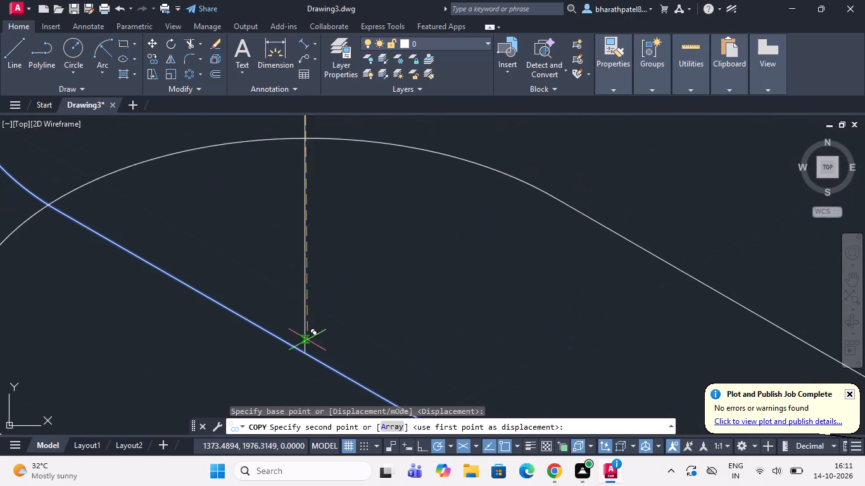
scroll(308, 351, up, 3)
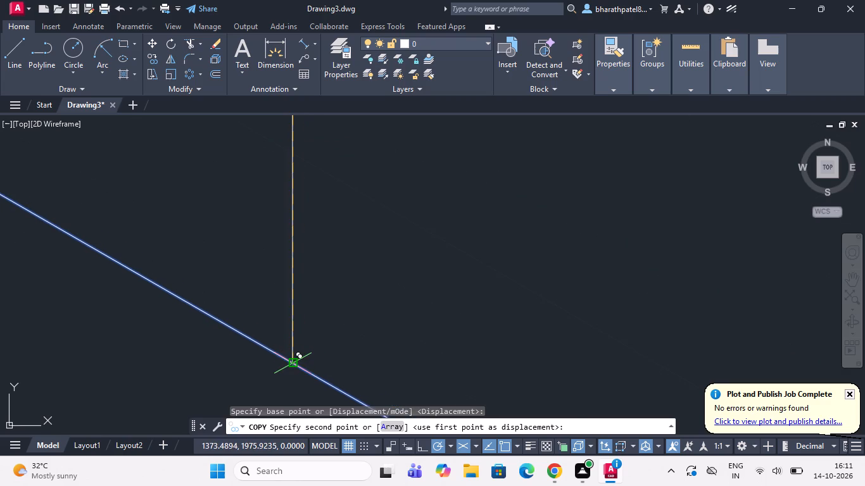
click(291, 363)
scroll(291, 363, down, 9)
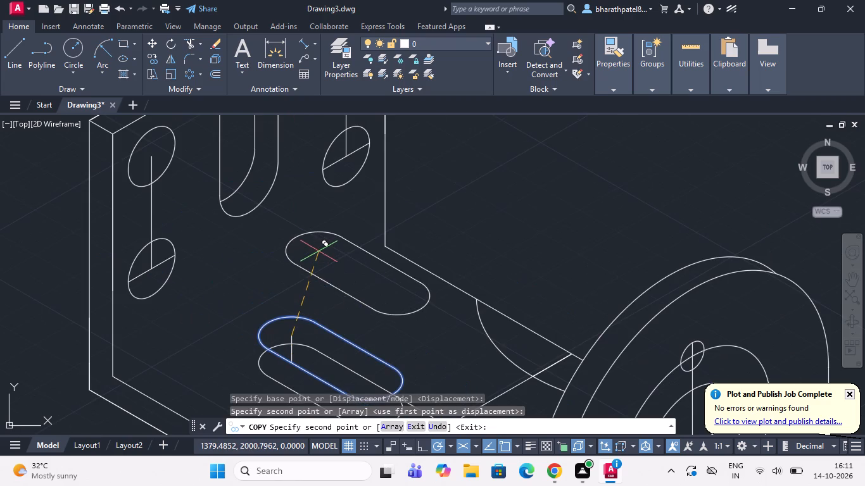
key(Escape)
scroll(324, 230, down, 3)
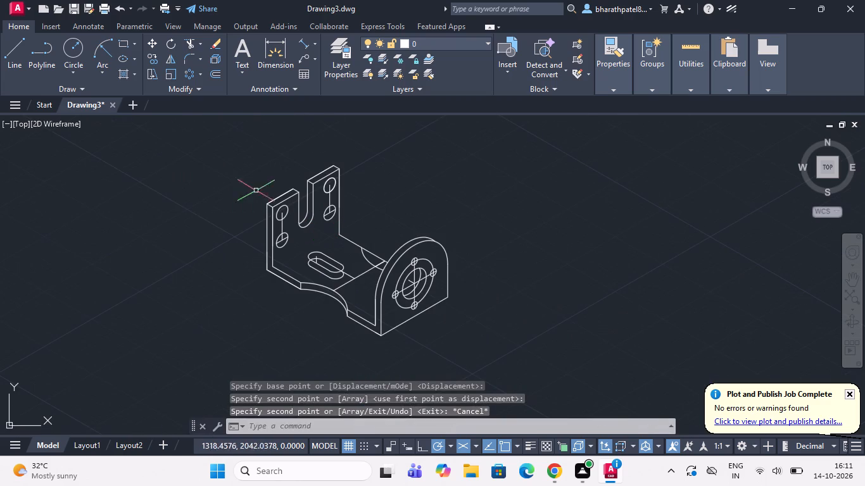
Trim the lower slot copy outside the base slot's opening, the 6-unit vertical line and the inner edge's overrun past the slot.
click(184, 46)
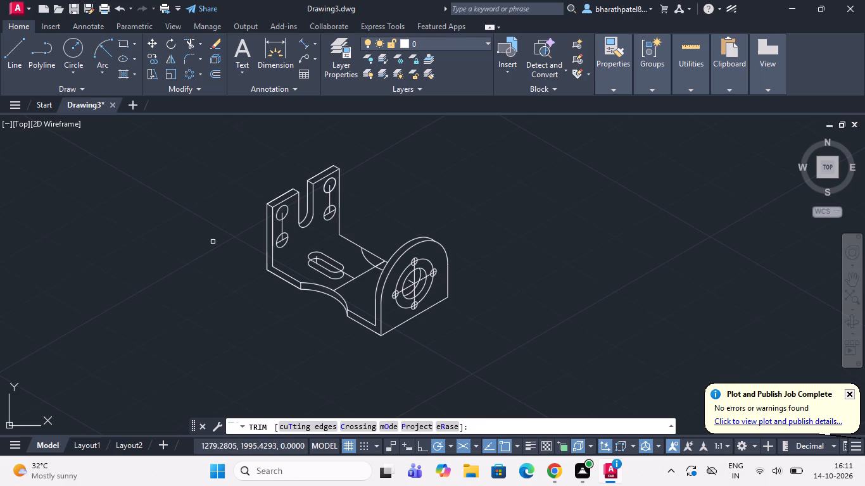
scroll(315, 275, up, 3)
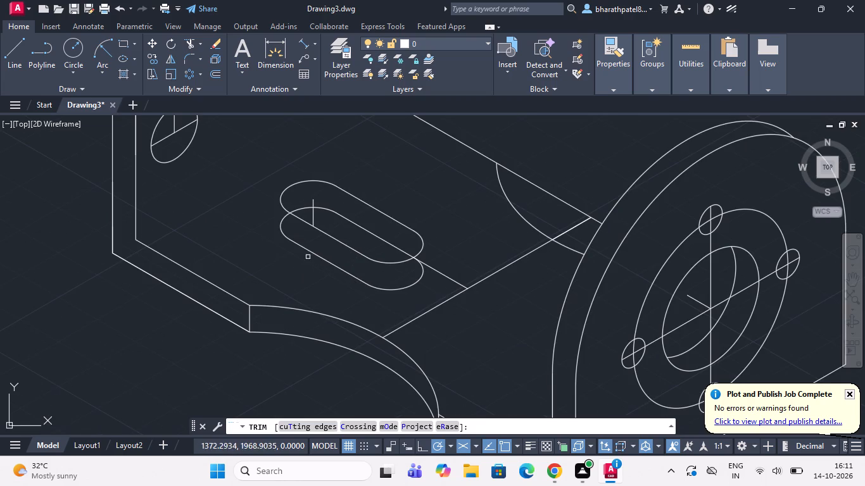
click(310, 249)
click(289, 237)
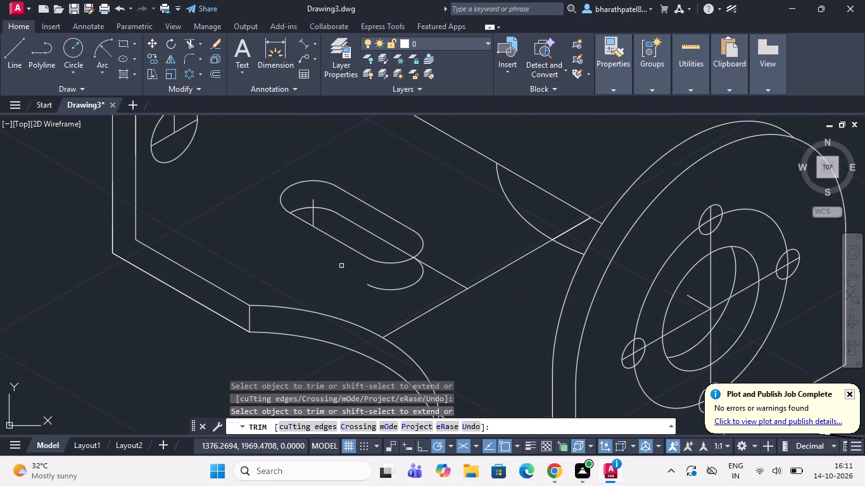
click(390, 289)
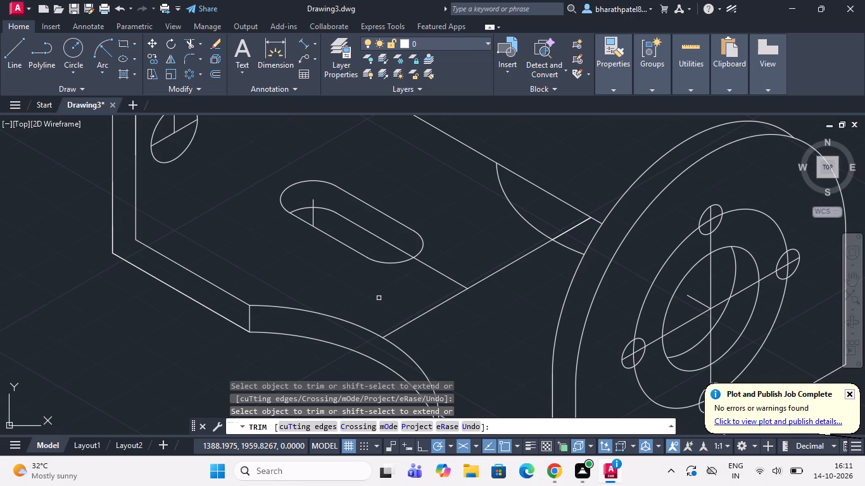
click(315, 218)
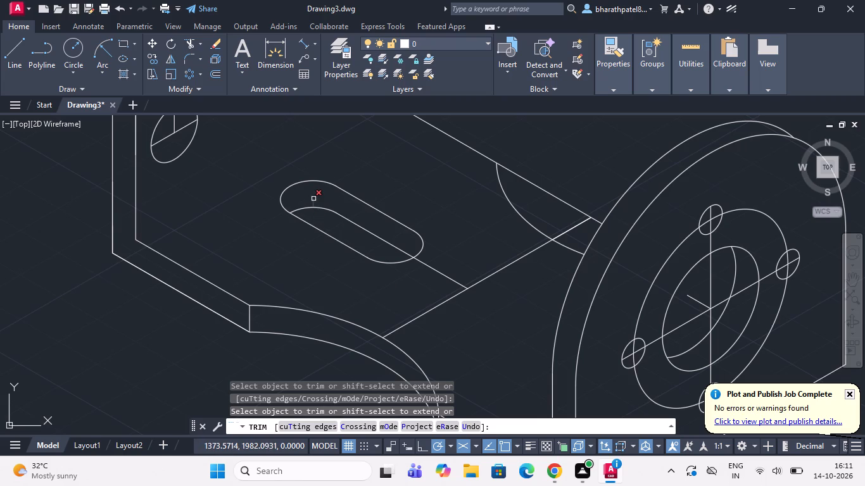
click(313, 198)
click(428, 267)
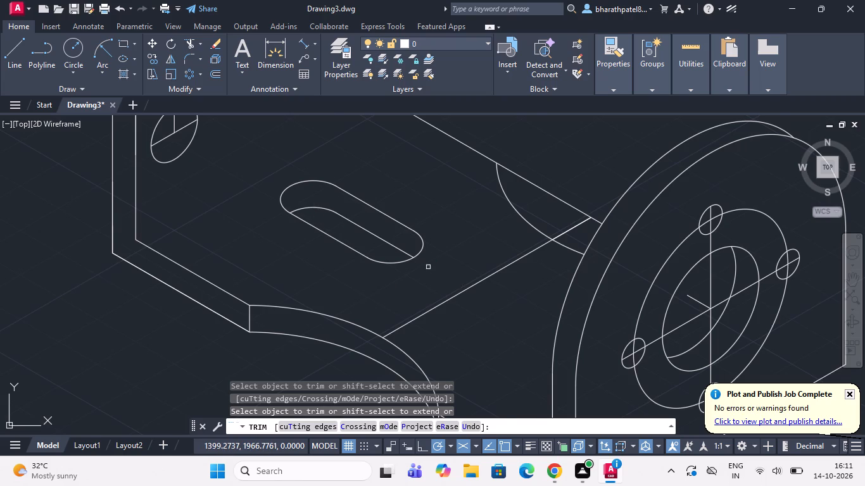
Trim the base's rear edge between the start of the rear arc cutout and the right plate.
scroll(428, 267, down, 1)
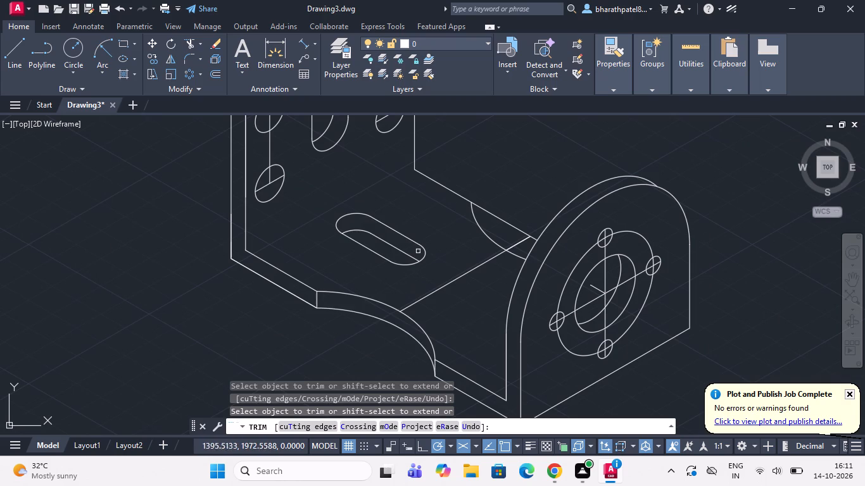
scroll(423, 251, down, 1)
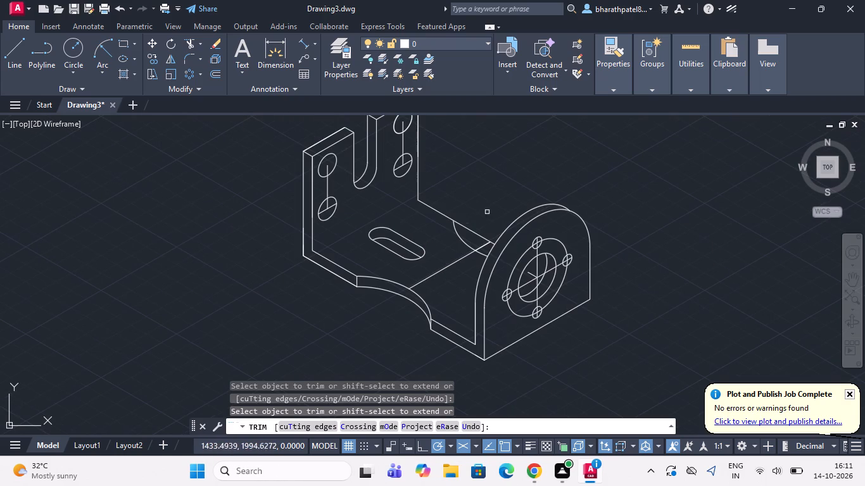
click(464, 230)
click(470, 222)
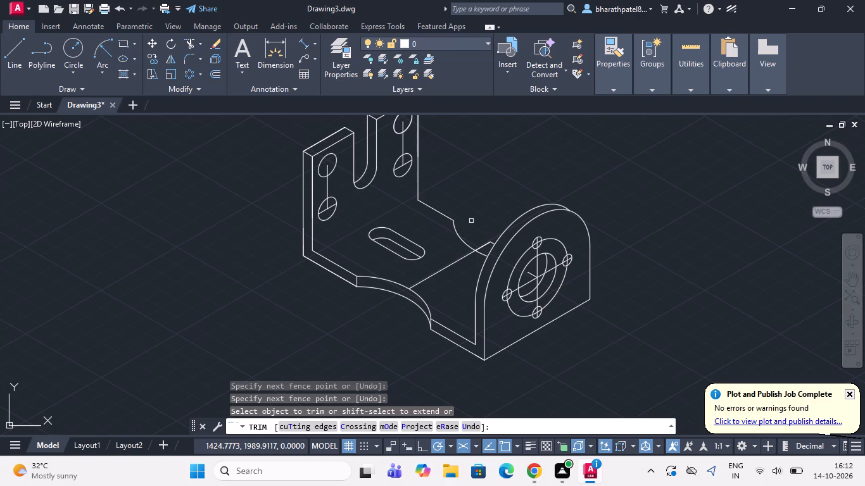
scroll(484, 250, up, 3)
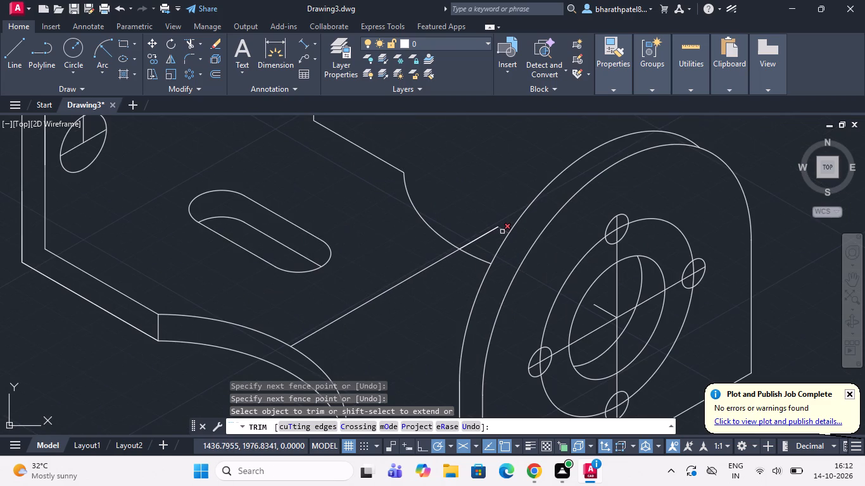
click(502, 232)
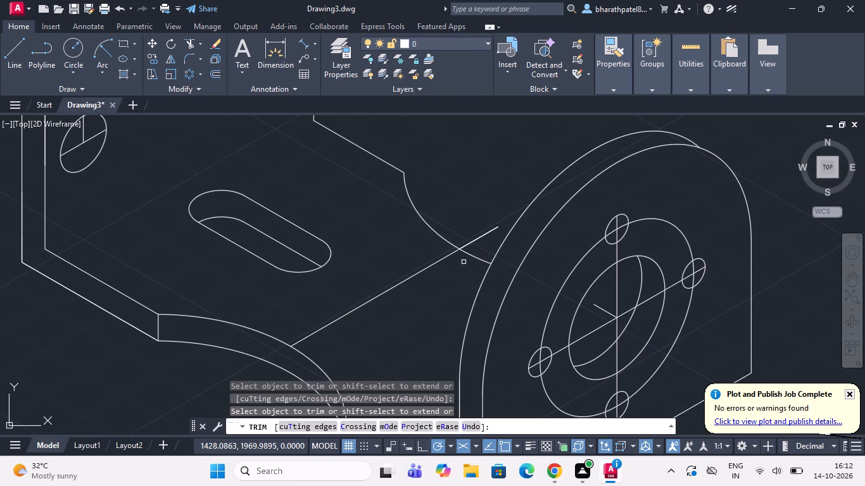
scroll(463, 263, down, 1)
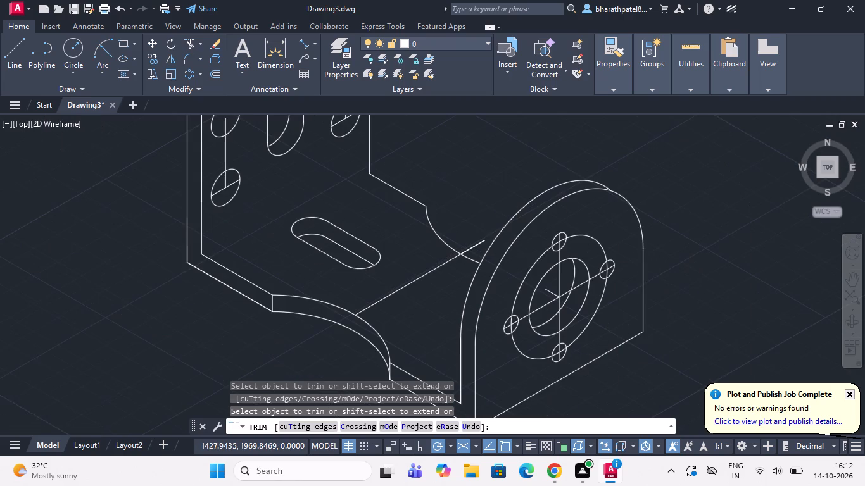
Extend the rear cutout arc across the right plate through the large outer hole ellipse to the inner ellipse.
click(14, 47)
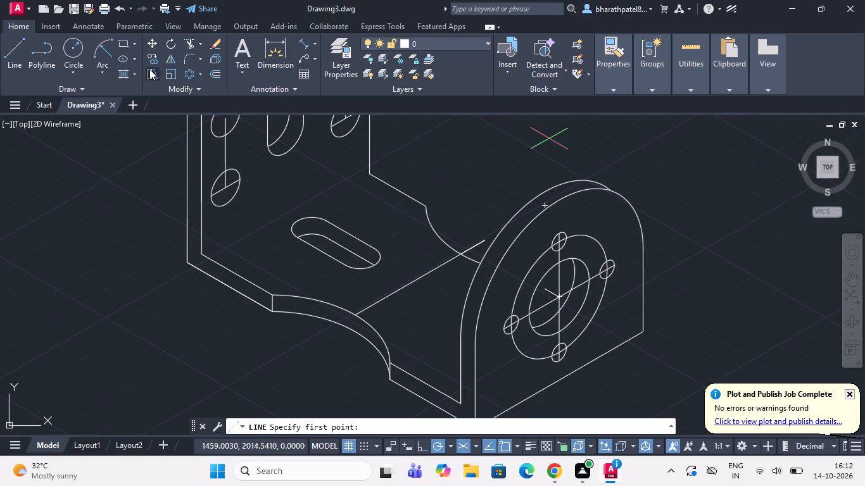
click(198, 39)
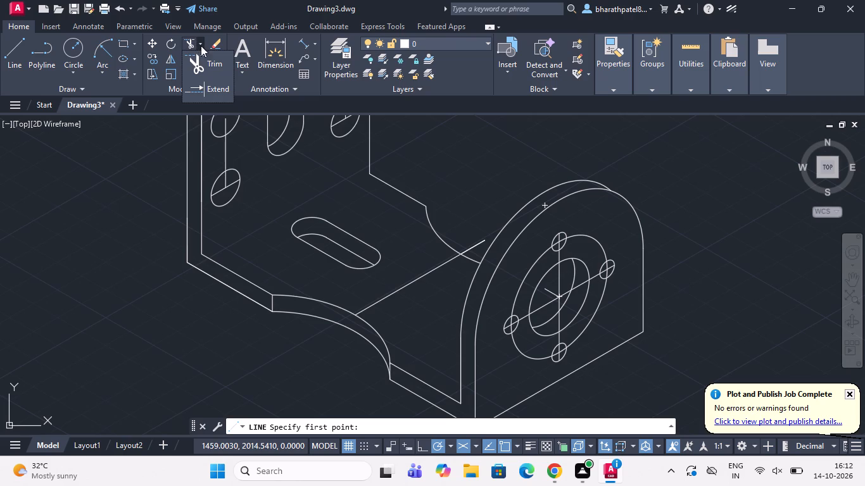
click(213, 91)
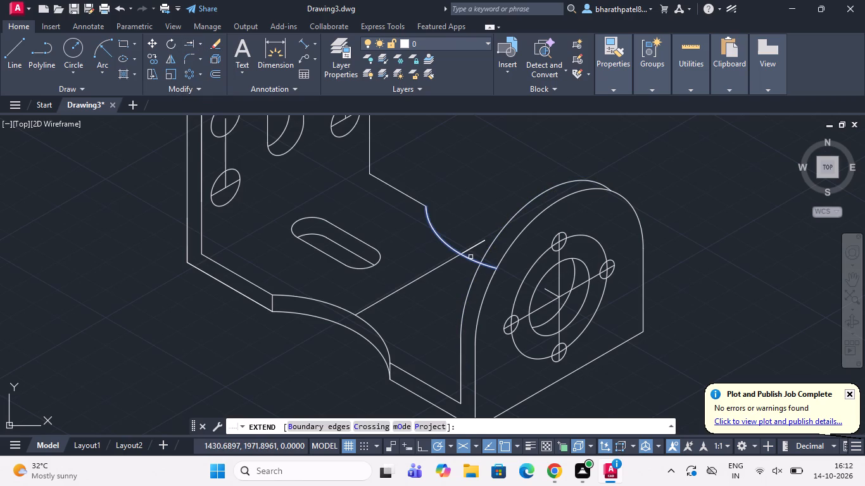
click(470, 257)
click(491, 266)
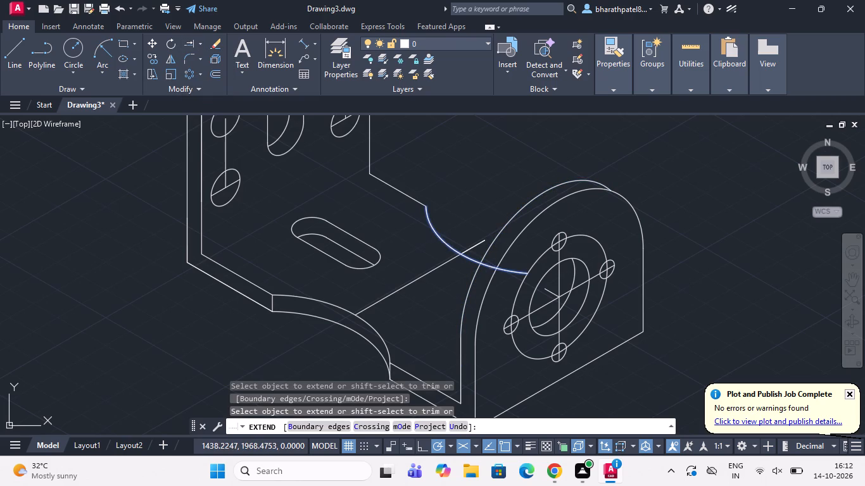
click(512, 272)
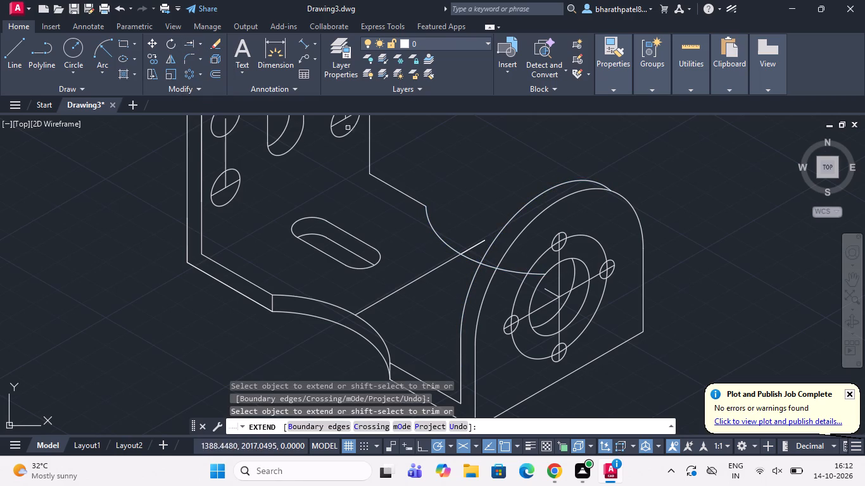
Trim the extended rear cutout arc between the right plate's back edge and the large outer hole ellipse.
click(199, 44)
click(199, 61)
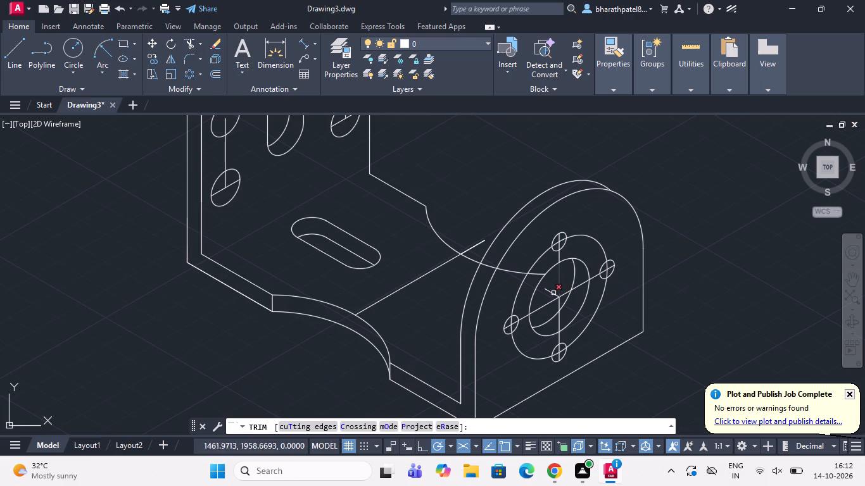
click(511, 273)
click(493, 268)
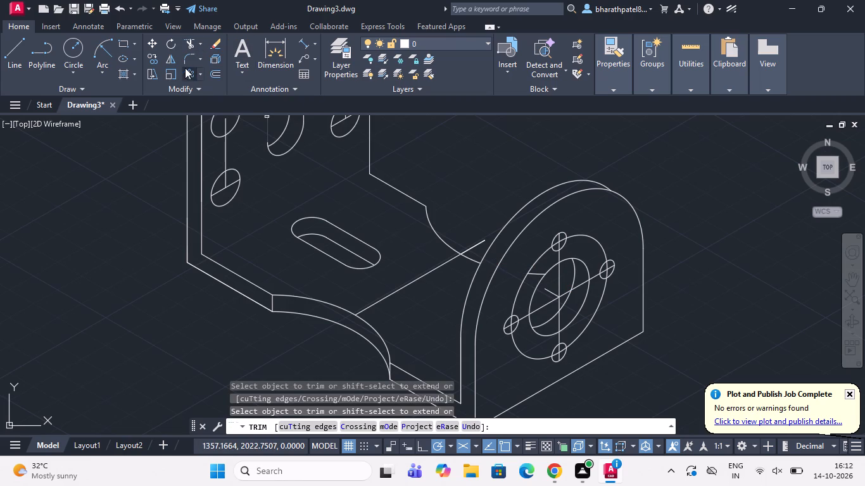
Extend the remaining arc piece back to the rear cutout arc and onward past the vertical centreline within the central hole.
click(204, 40)
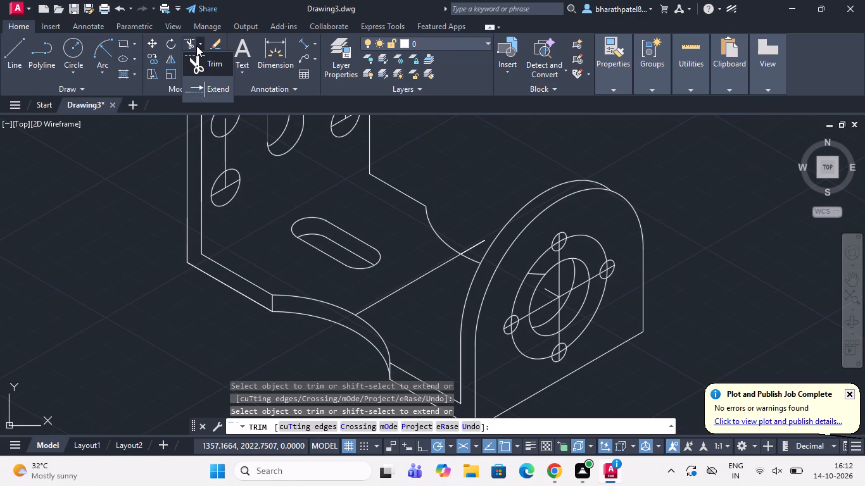
click(197, 91)
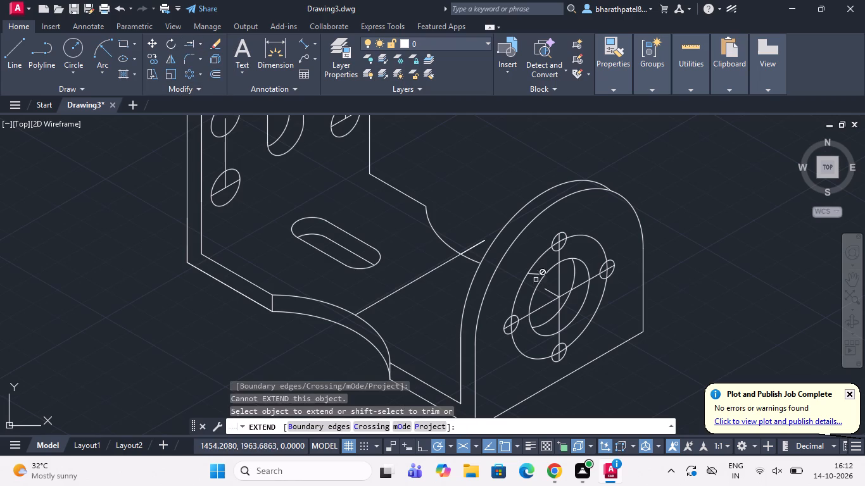
click(533, 275)
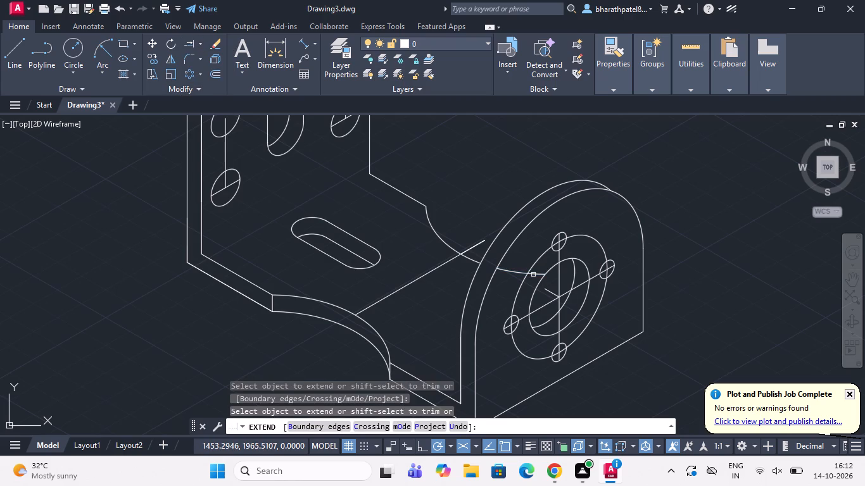
click(505, 270)
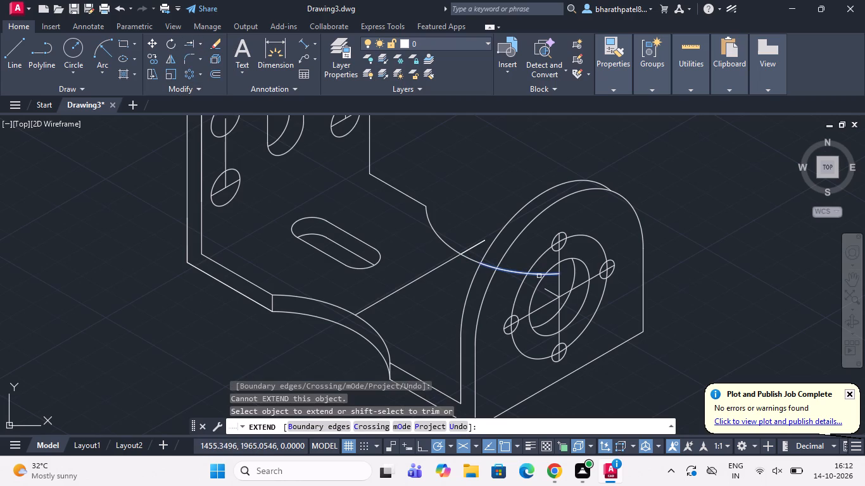
click(538, 275)
click(553, 275)
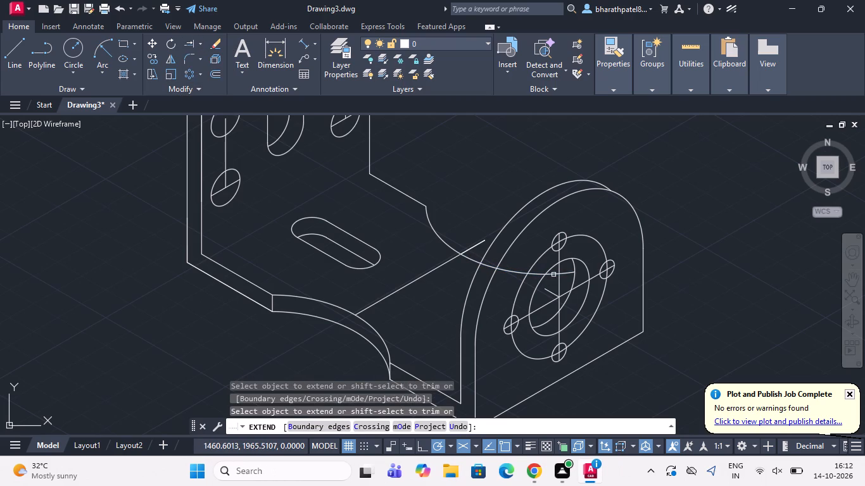
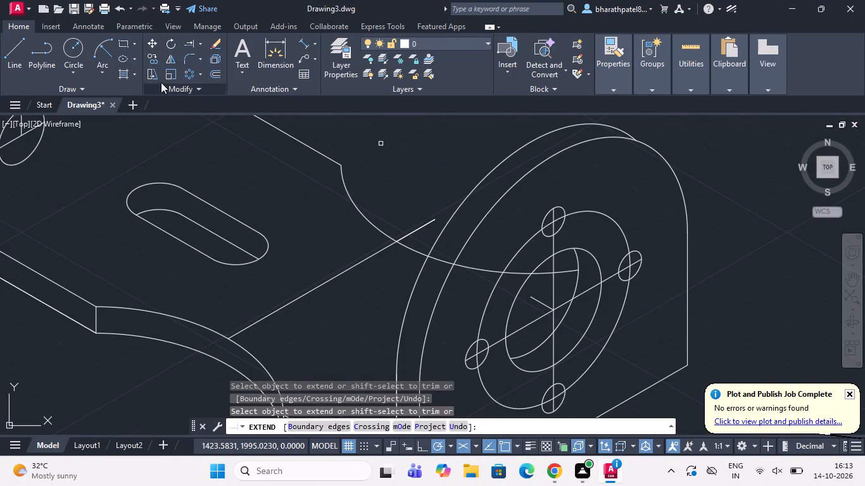
Trim the rear cutout arc from the inner hole ellipse outward across the right plate's front face and through its thickness.
click(198, 44)
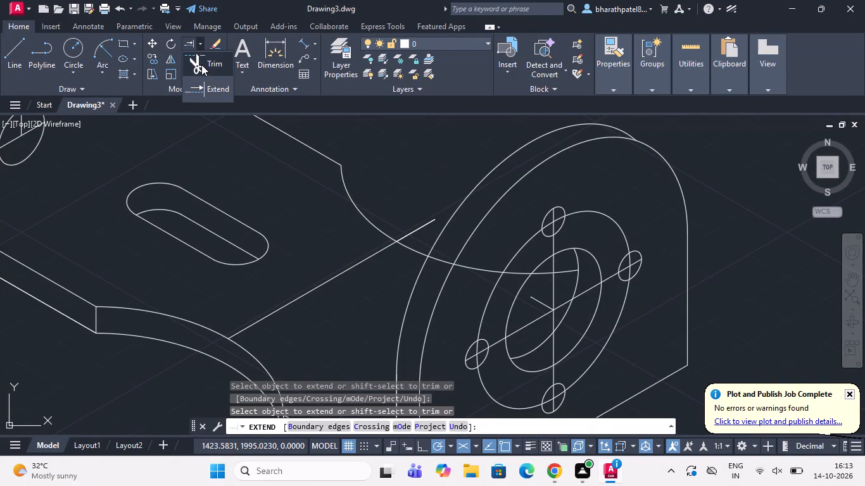
click(201, 65)
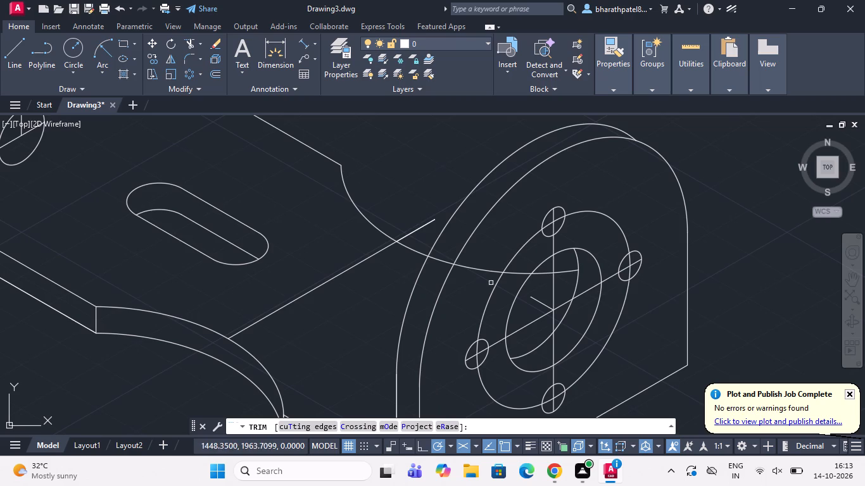
click(512, 273)
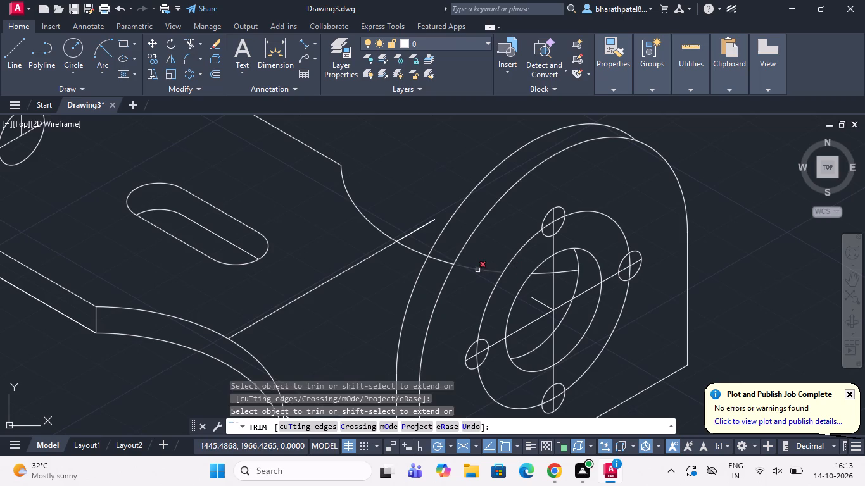
click(477, 270)
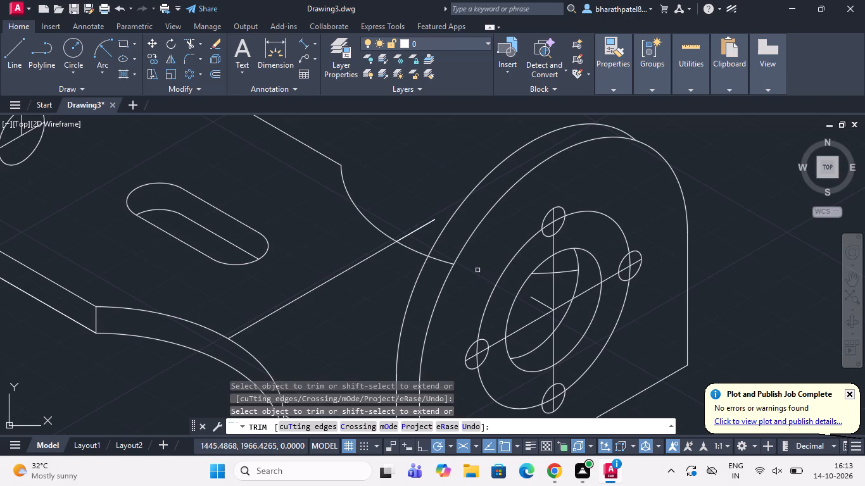
click(438, 259)
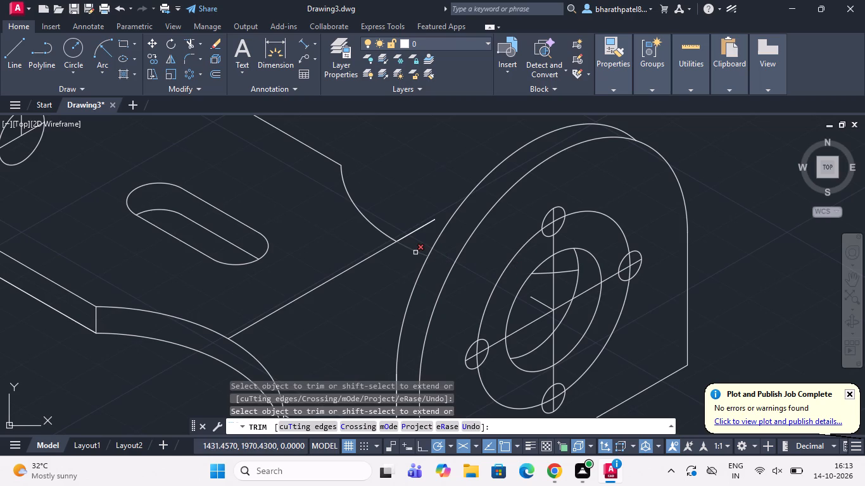
Trim away the short leftover line beside the centre of the right face's central hole.
scroll(452, 266, down, 2)
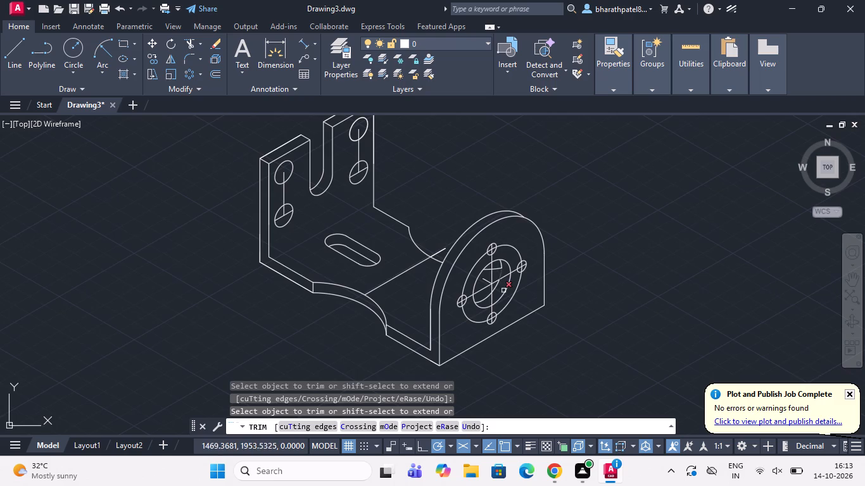
scroll(483, 291, down, 1)
scroll(483, 291, up, 2)
click(491, 275)
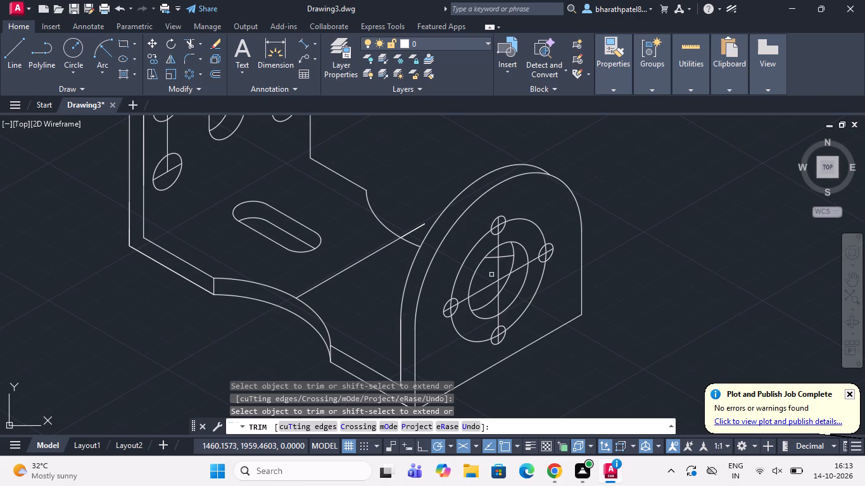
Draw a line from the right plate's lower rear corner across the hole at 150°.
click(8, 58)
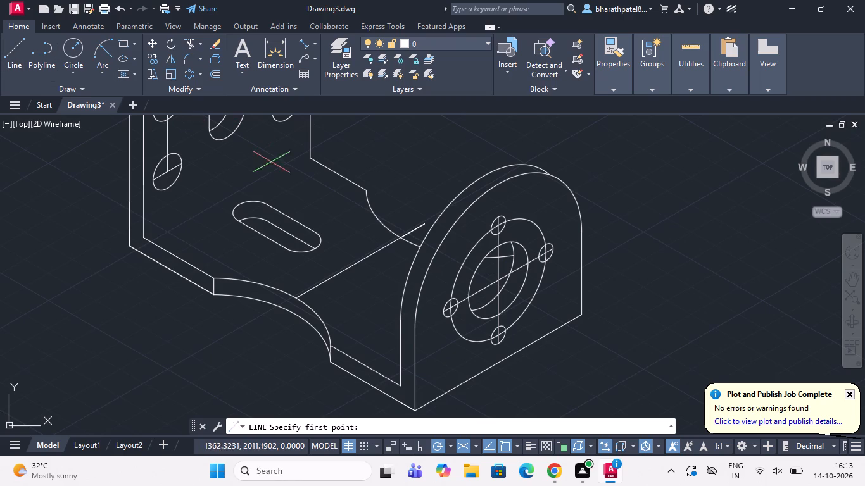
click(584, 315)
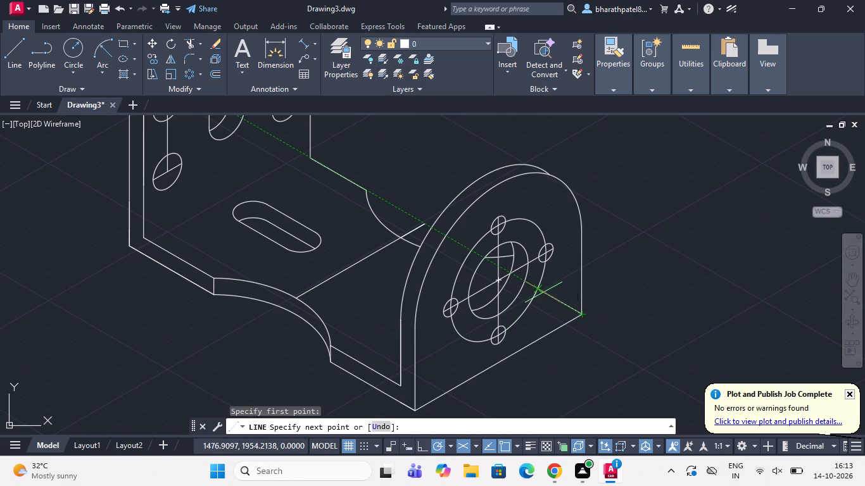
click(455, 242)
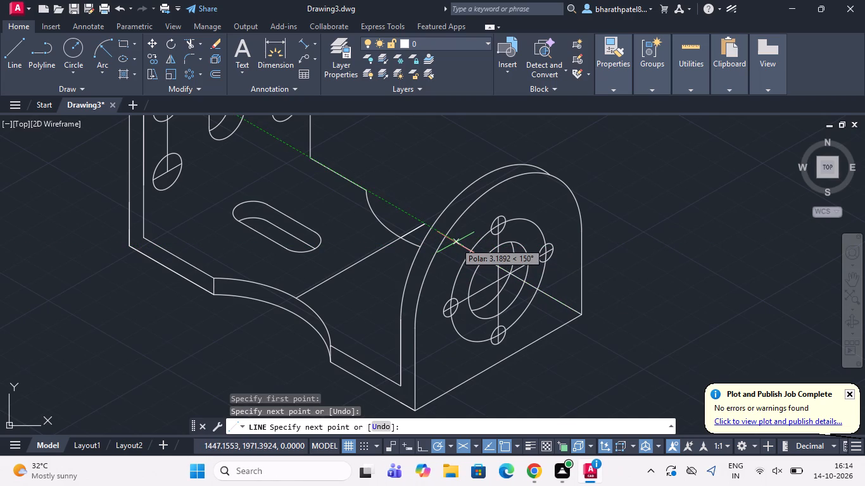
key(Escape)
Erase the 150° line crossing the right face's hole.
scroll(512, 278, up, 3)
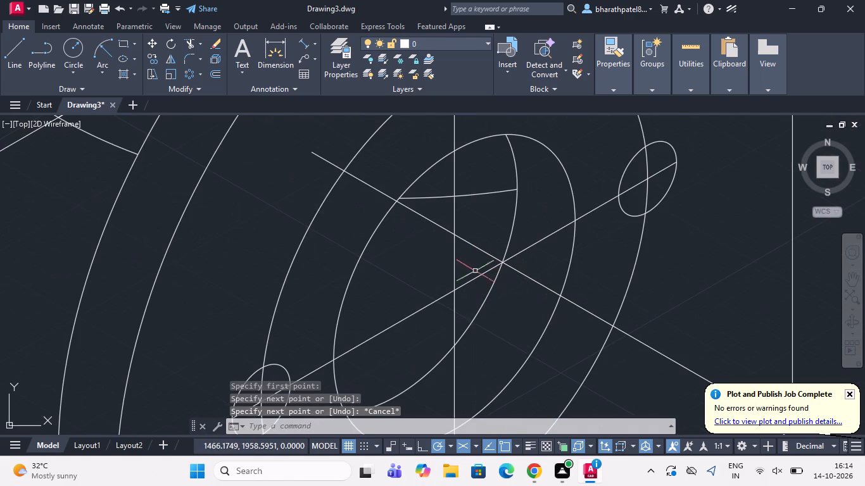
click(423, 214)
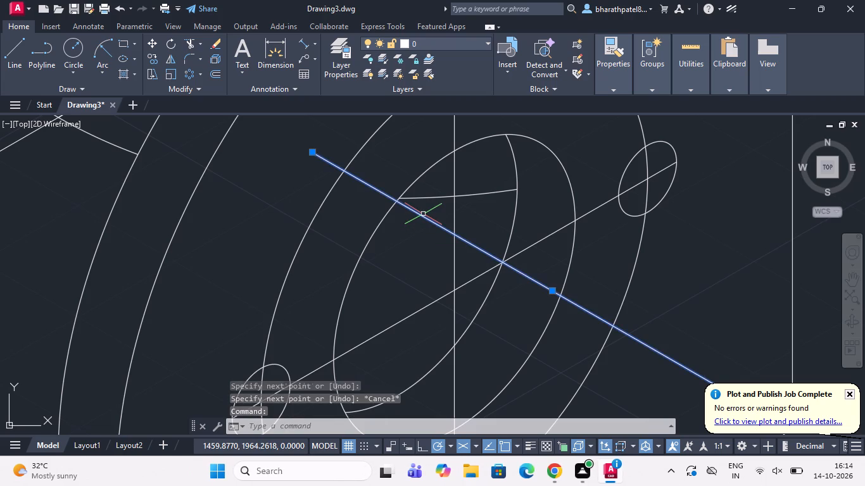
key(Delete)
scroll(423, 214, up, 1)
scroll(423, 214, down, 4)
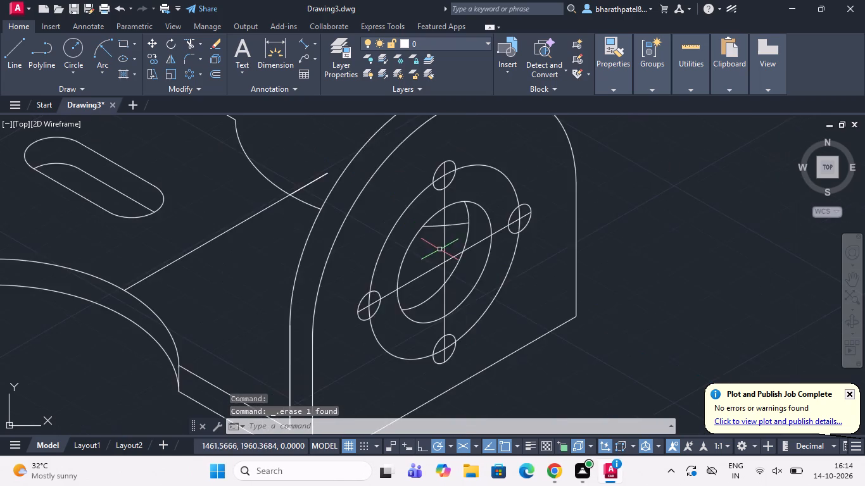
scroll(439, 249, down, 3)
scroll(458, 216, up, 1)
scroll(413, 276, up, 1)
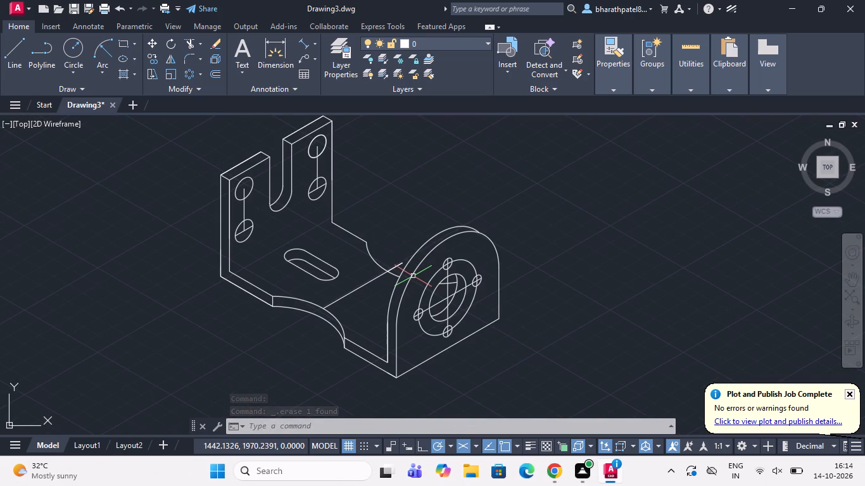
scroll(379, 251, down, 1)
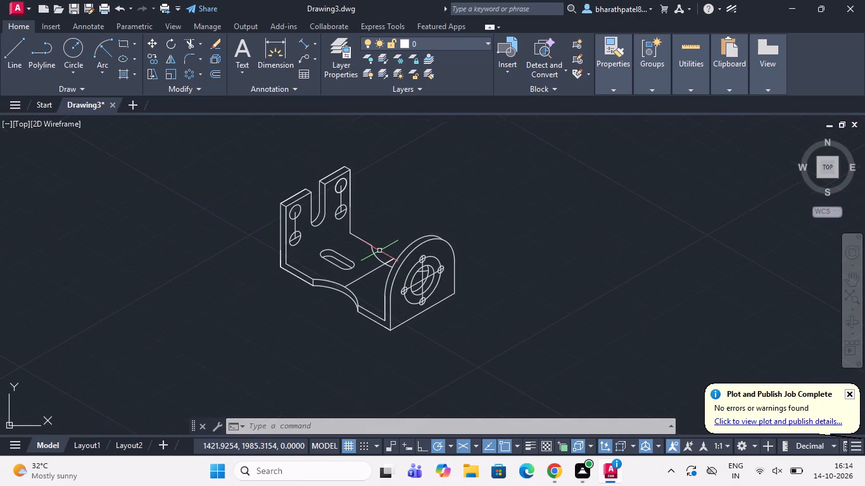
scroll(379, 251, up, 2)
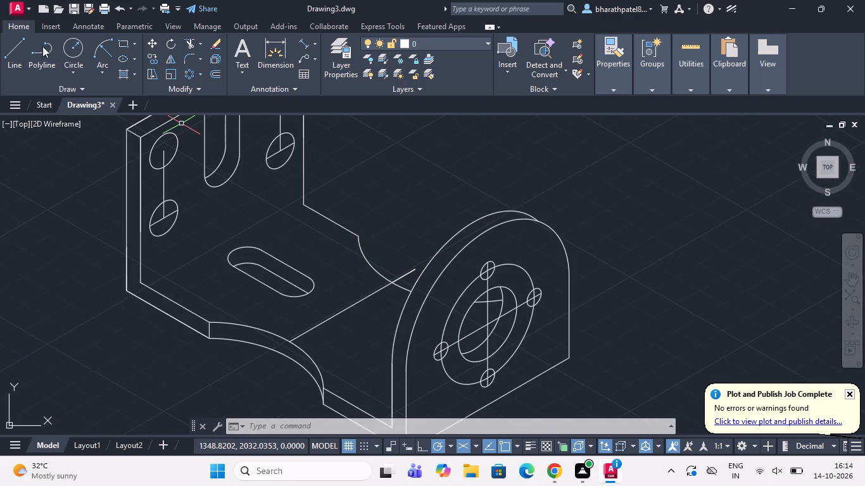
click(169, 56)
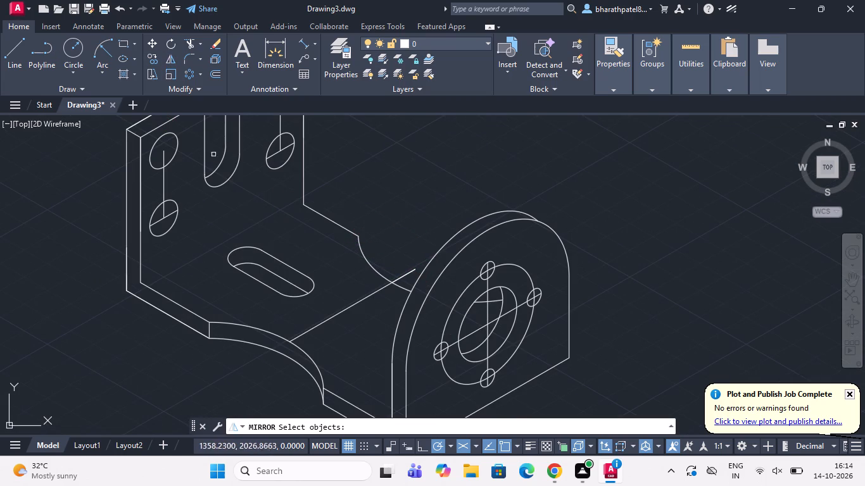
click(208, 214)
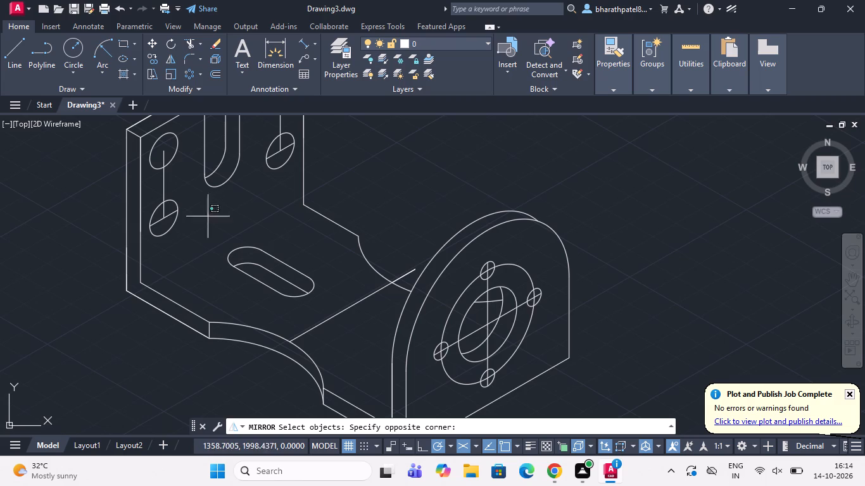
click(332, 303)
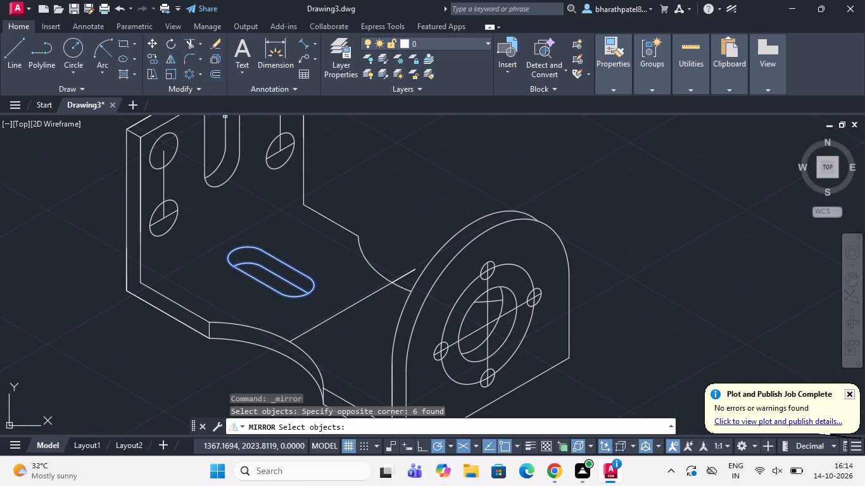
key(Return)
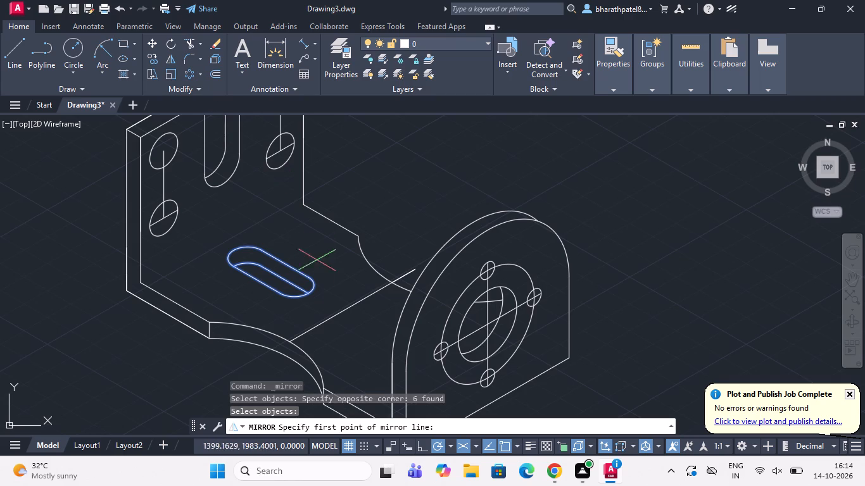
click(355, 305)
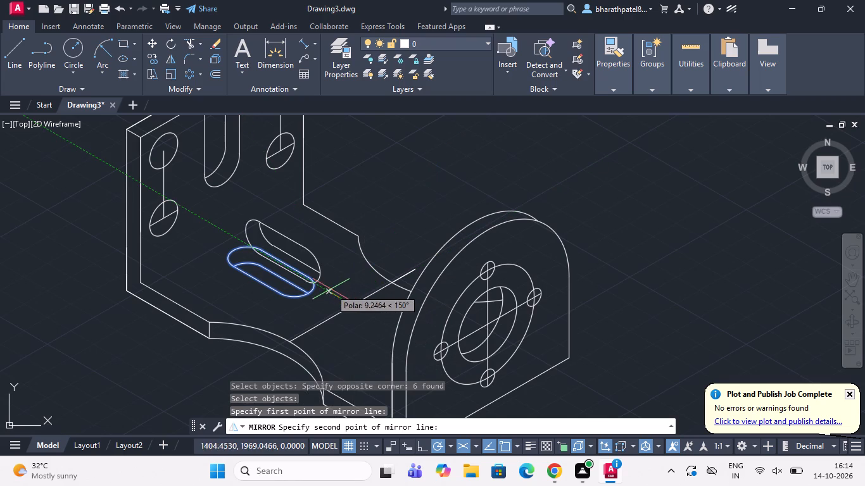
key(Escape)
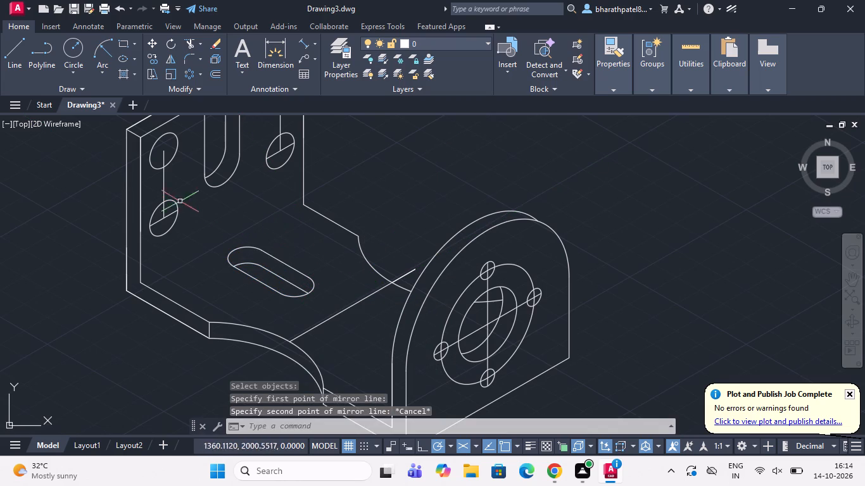
Draw a line from the far end-arc centre of the base slot along its axis, past the base's transverse centreline.
click(13, 57)
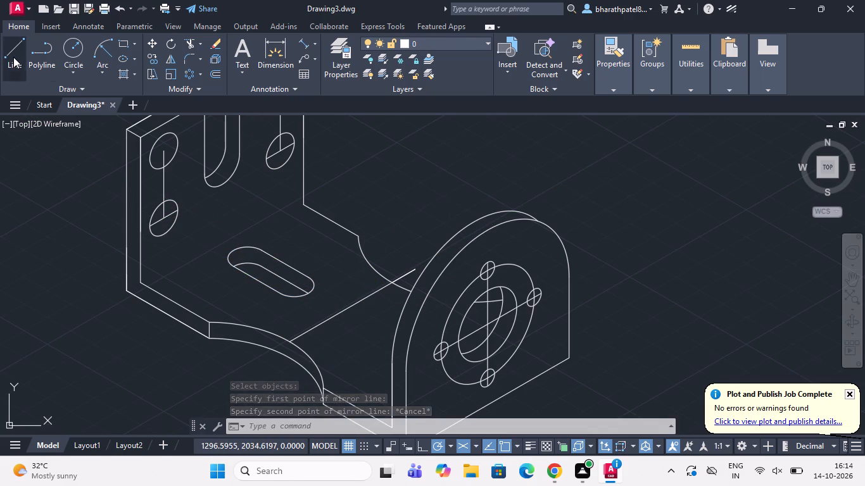
click(244, 258)
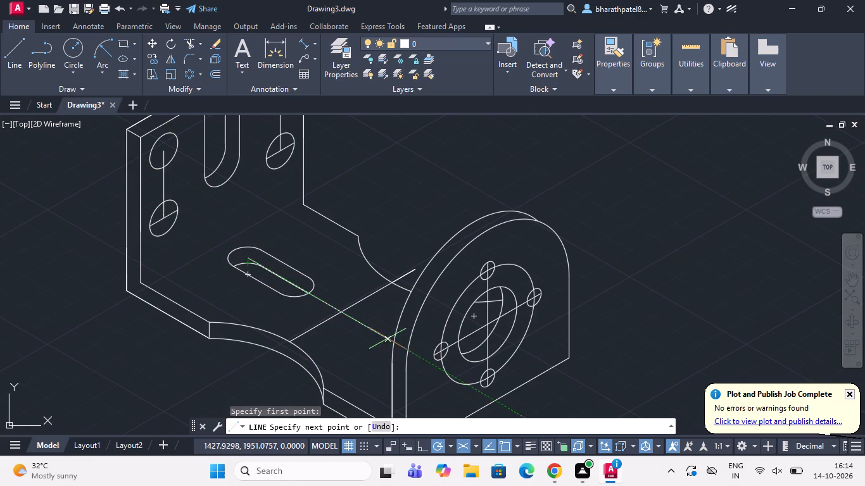
click(385, 334)
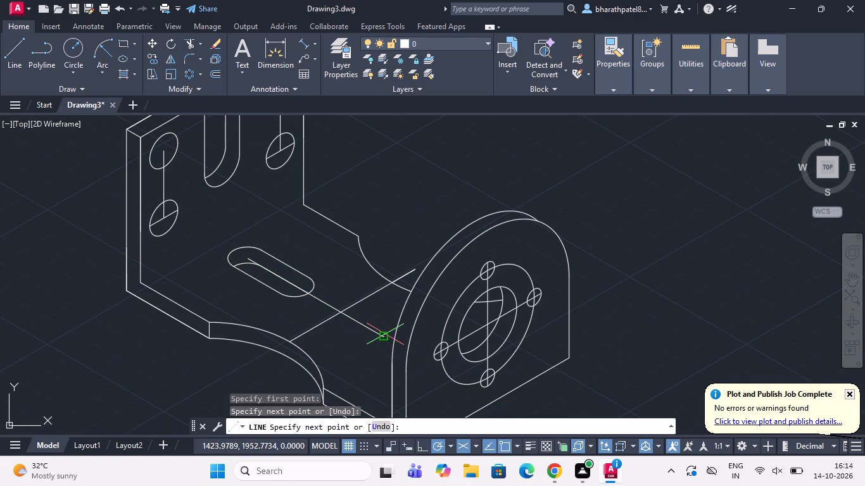
key(Escape)
Draw a 20-unit line at 330° toward the right plate from where the slot axis crosses the base's transverse centreline.
click(13, 45)
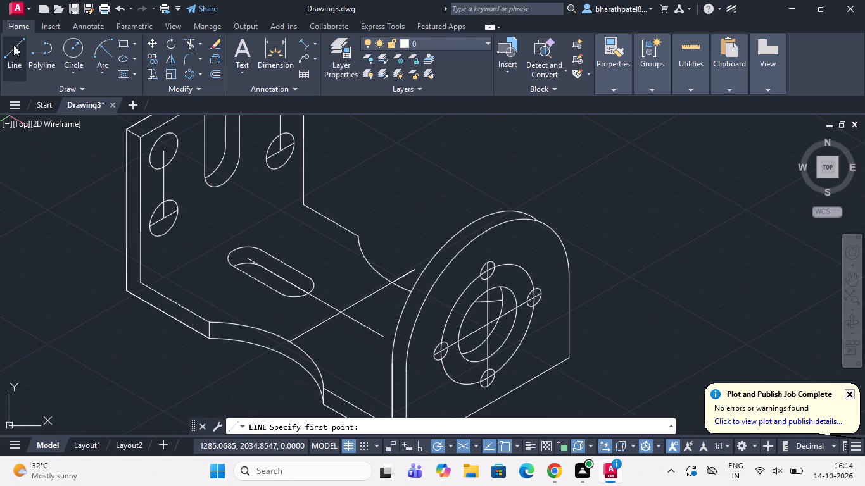
scroll(328, 332, up, 2)
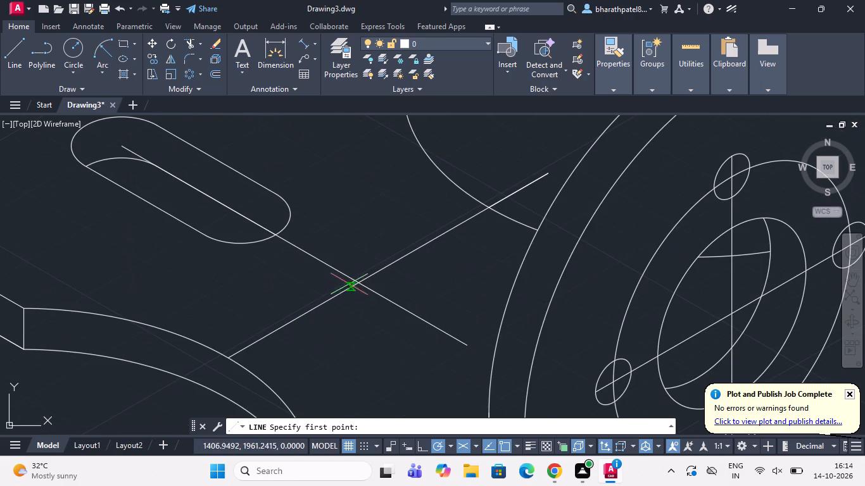
click(358, 282)
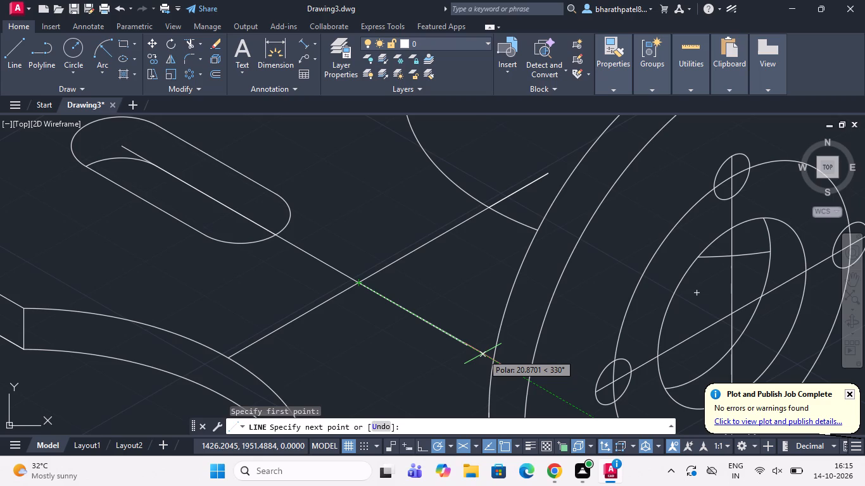
text(20)
key(Return)
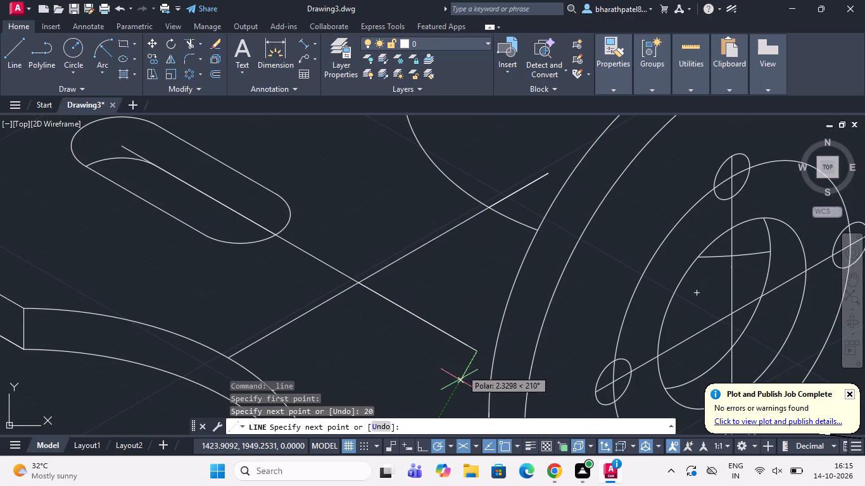
scroll(458, 382, up, 4)
scroll(458, 382, down, 2)
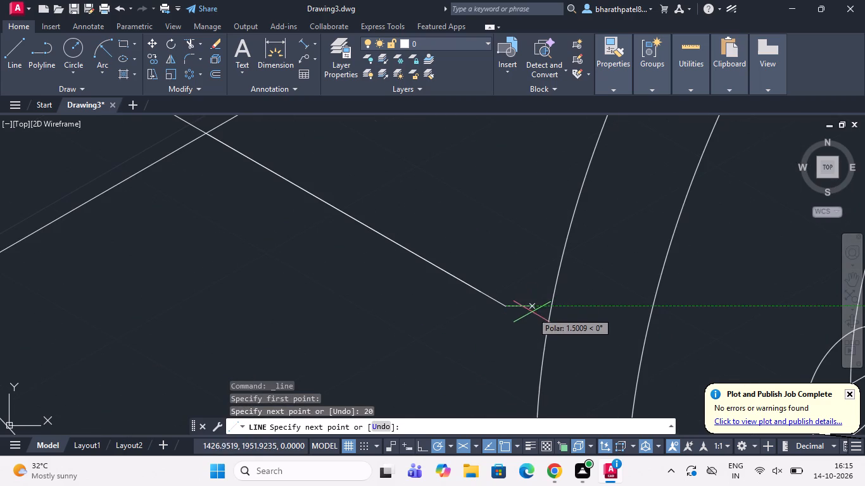
scroll(526, 304, up, 2)
key(Escape)
Copy the base slot's full upper outline from its far end-arc centre to the free end of the 20-unit line near the right plate.
scroll(526, 304, down, 6)
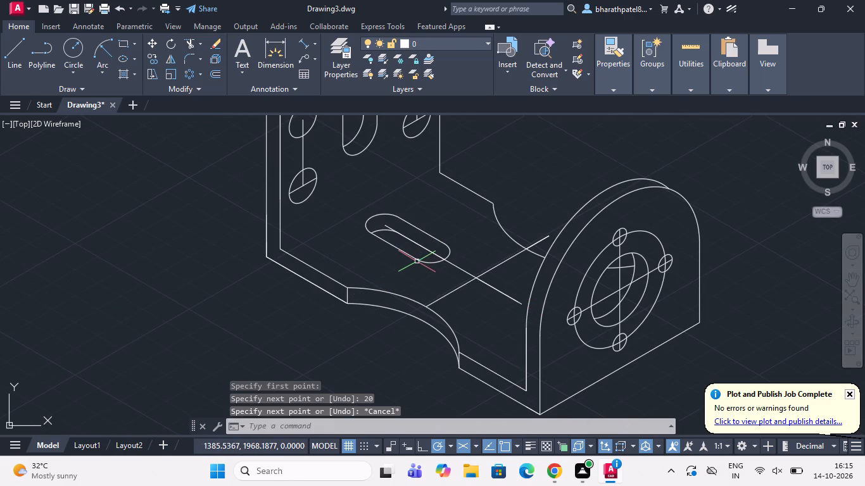
click(418, 259)
click(420, 258)
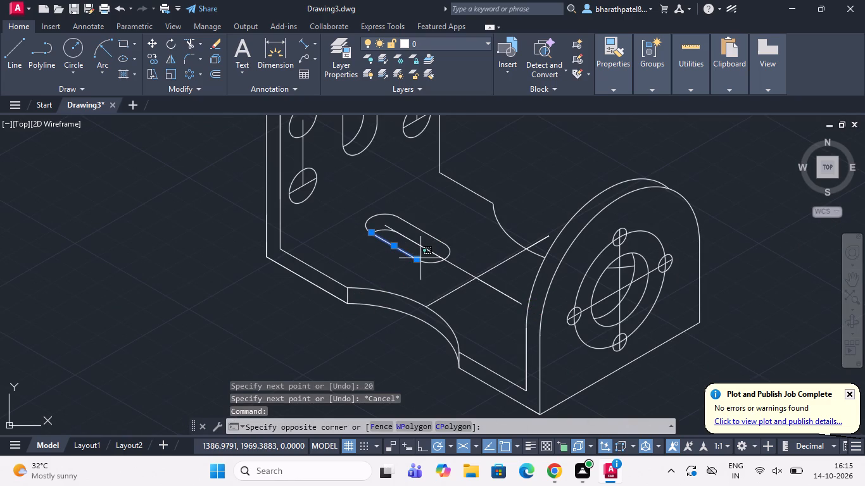
click(419, 268)
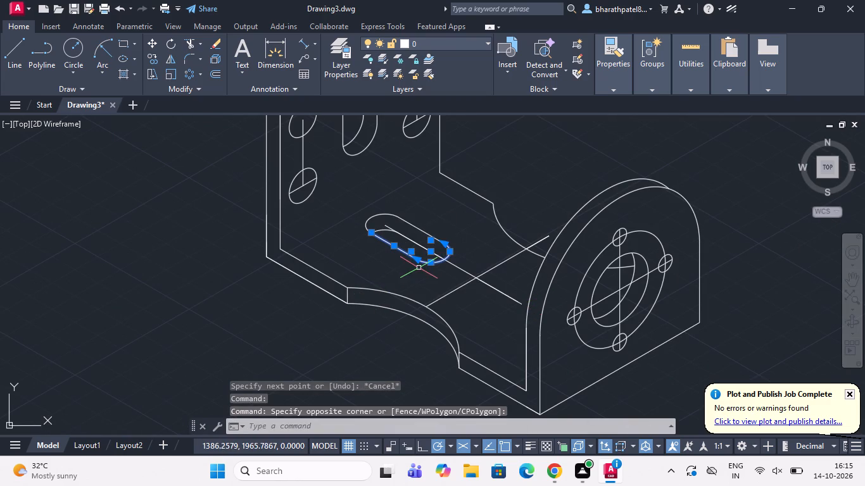
click(419, 231)
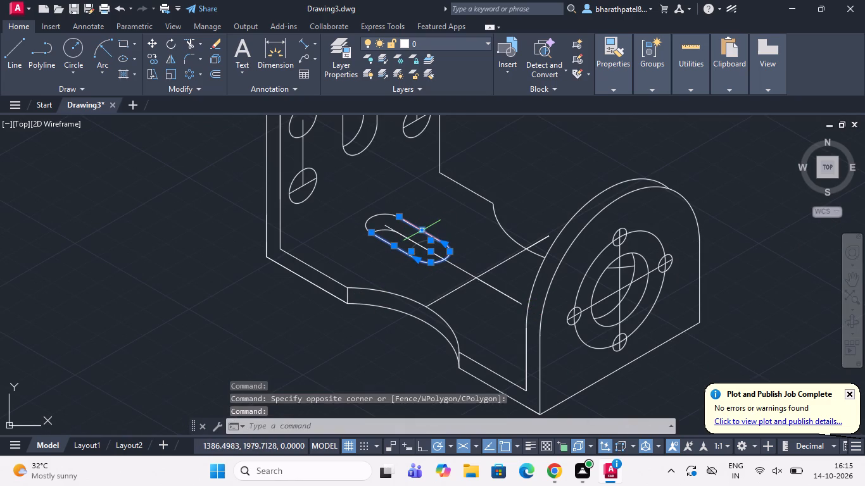
click(382, 213)
scroll(431, 244, up, 2)
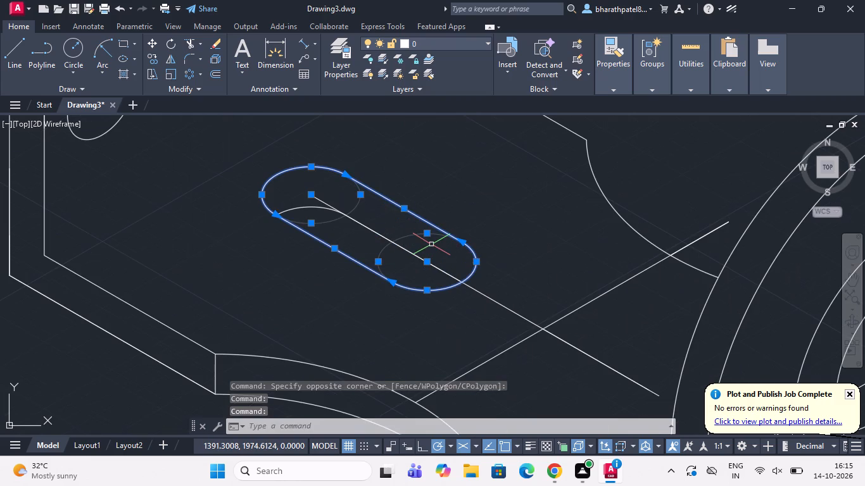
click(156, 59)
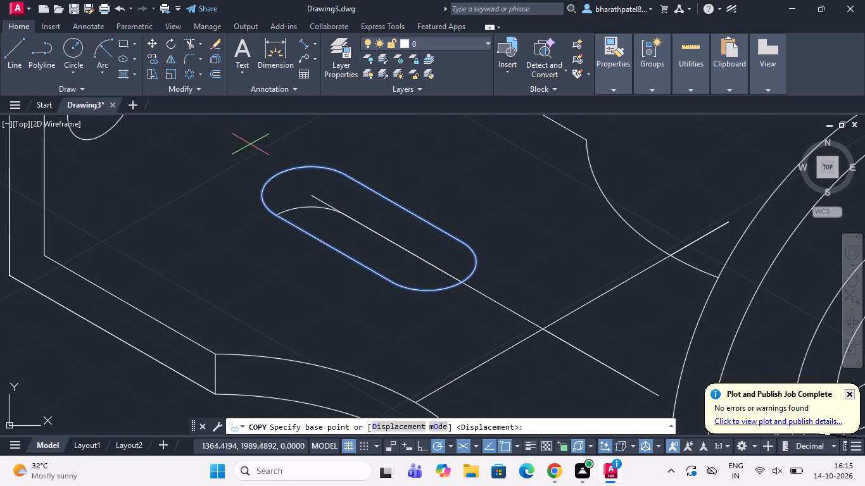
scroll(330, 225, down, 1)
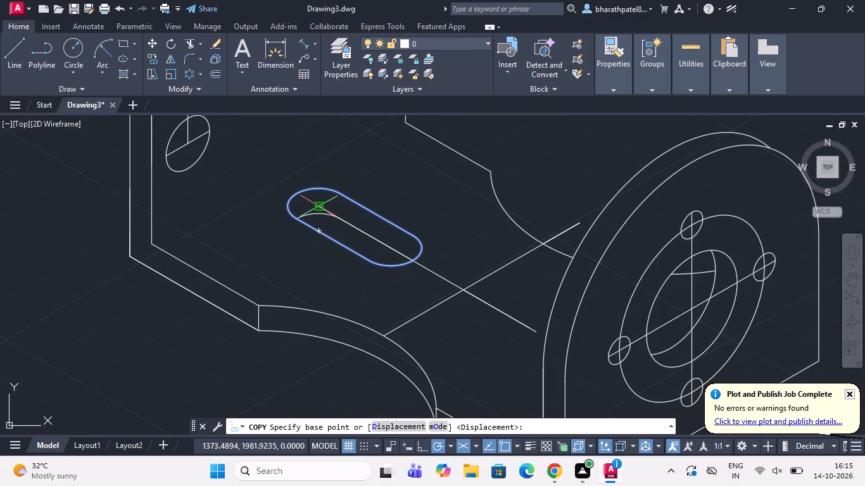
click(319, 204)
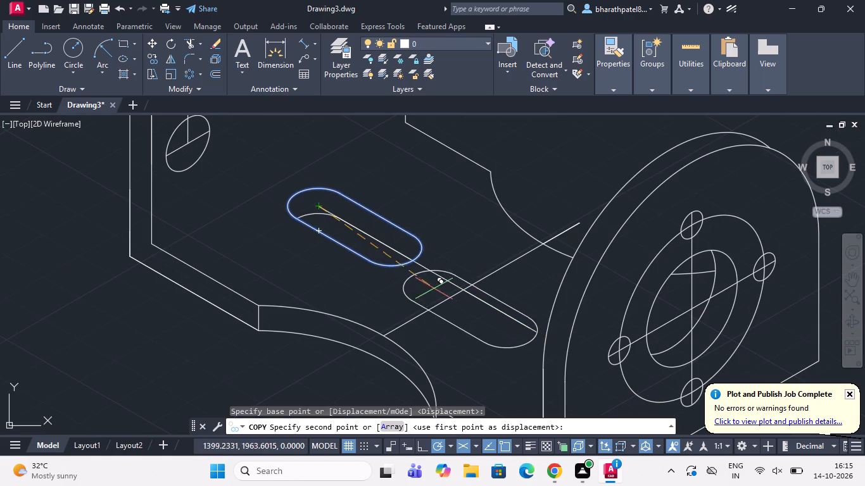
scroll(420, 282, down, 3)
scroll(479, 315, up, 5)
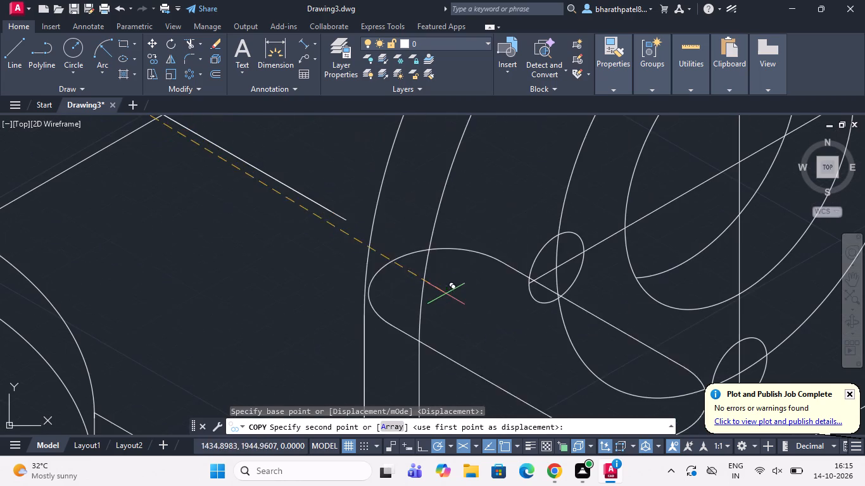
scroll(355, 221, up, 3)
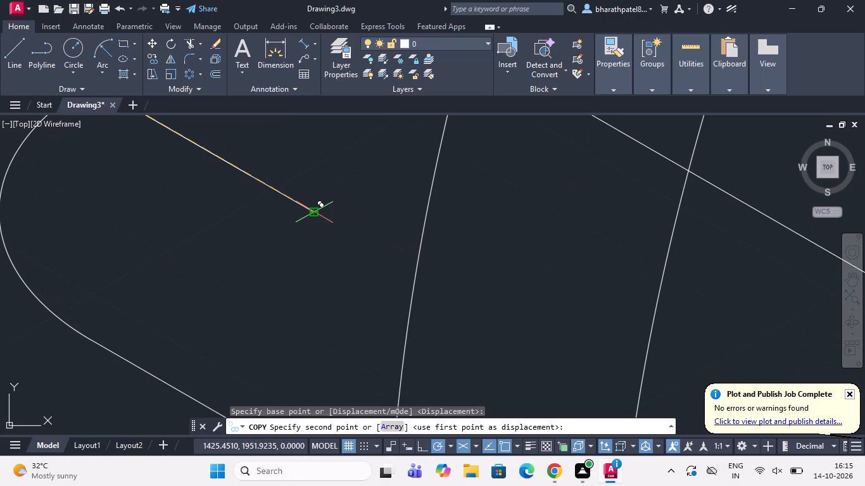
click(315, 209)
scroll(315, 209, down, 4)
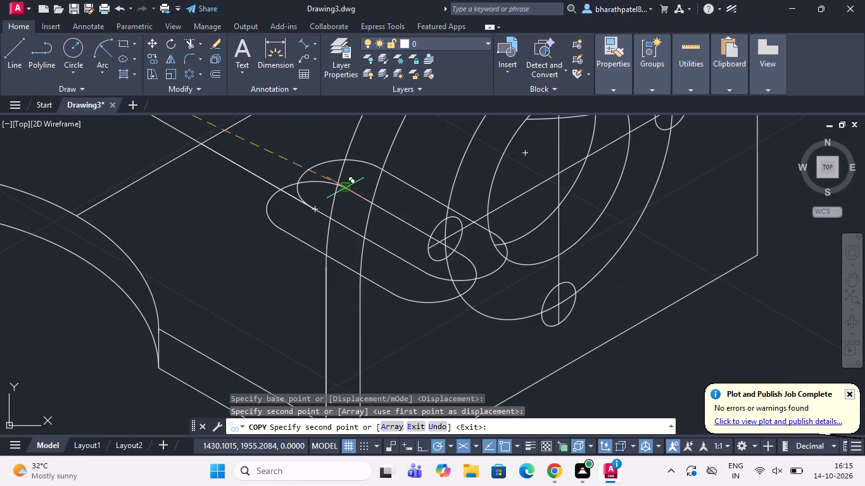
key(Escape)
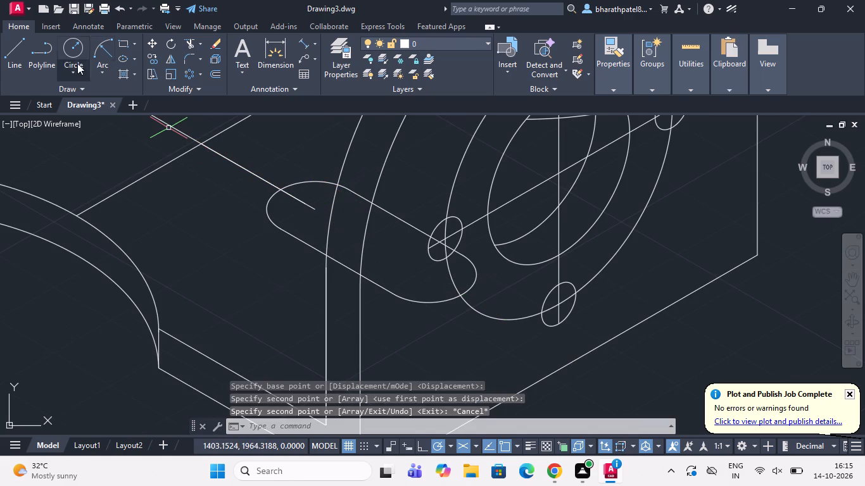
Draw a 4-unit line straight down at 270° from the copied slot's end-arc centre where the 20-unit line ends.
click(8, 48)
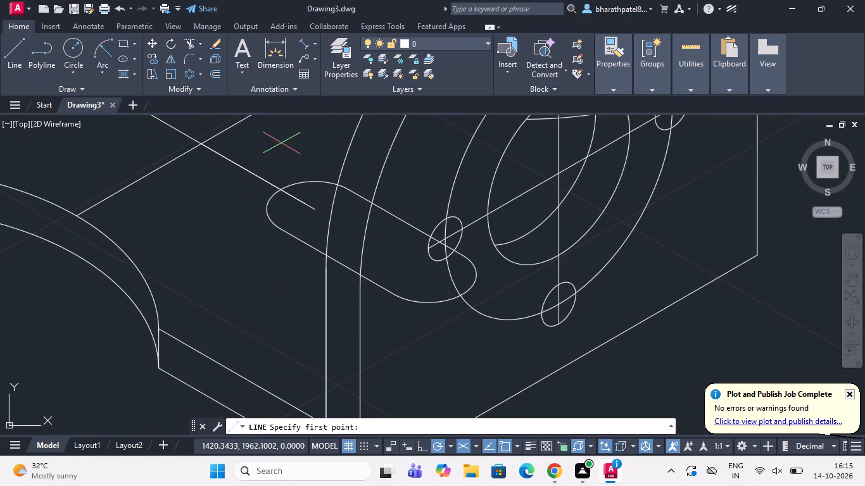
click(317, 211)
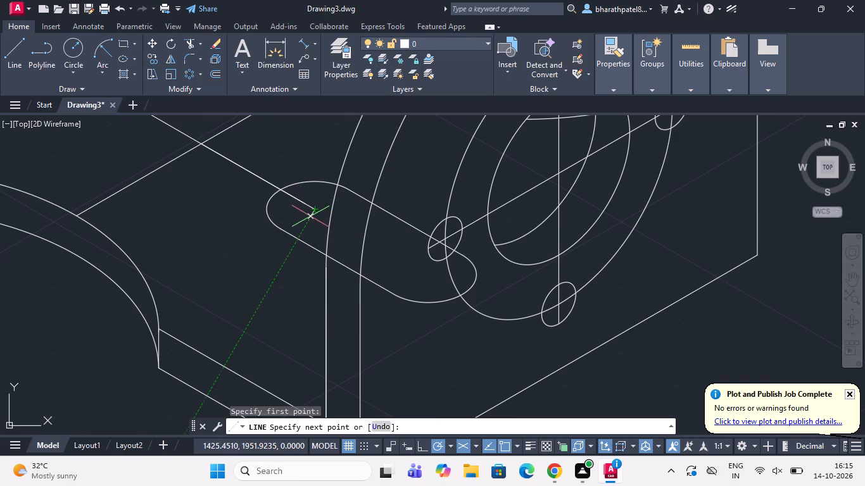
scroll(311, 227, up, 3)
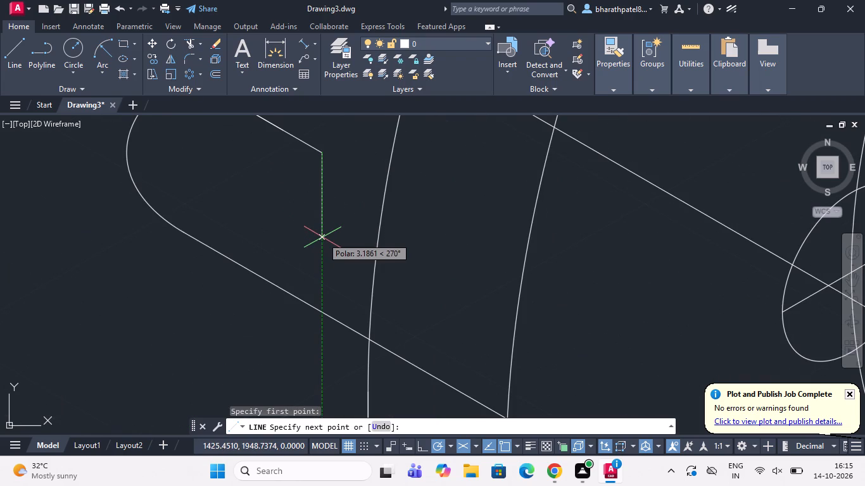
key(4)
key(Return)
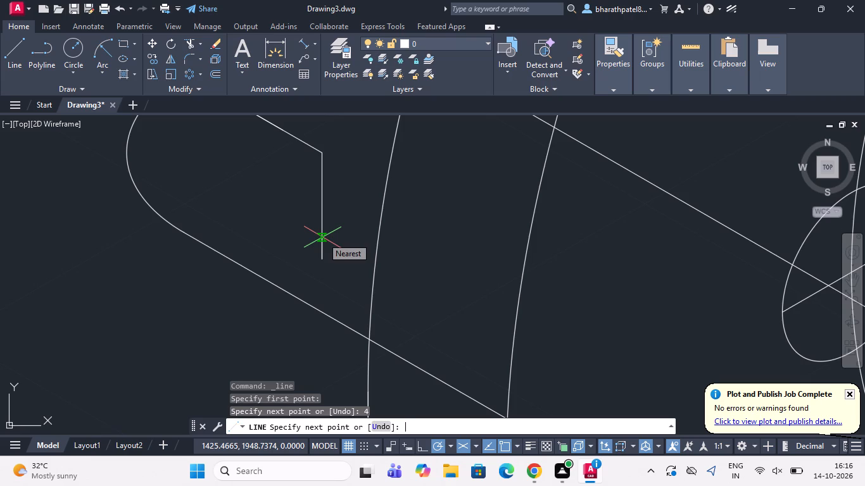
key(Escape)
scroll(361, 238, down, 3)
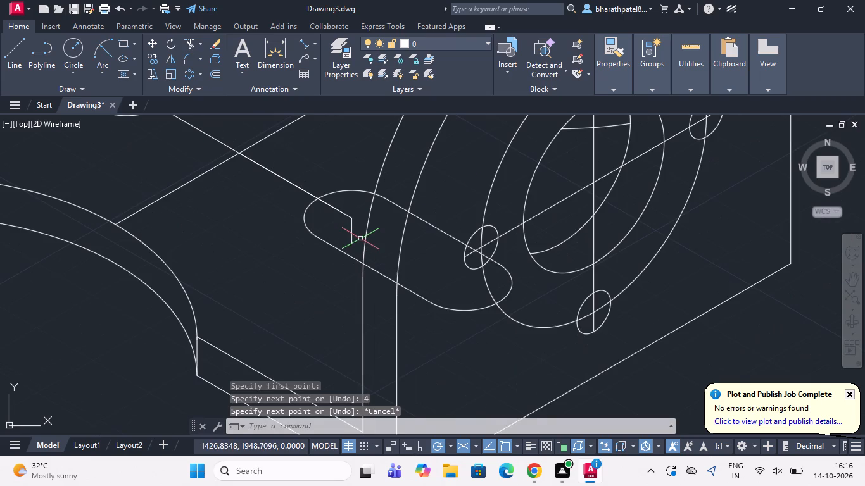
Copy the second slot's outline from its end-arc centre to the lower end of the 4-unit vertical line.
click(345, 191)
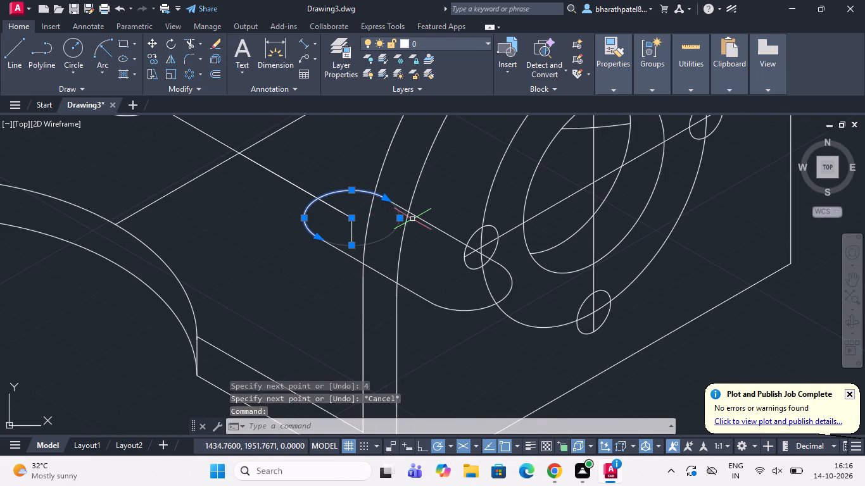
click(426, 220)
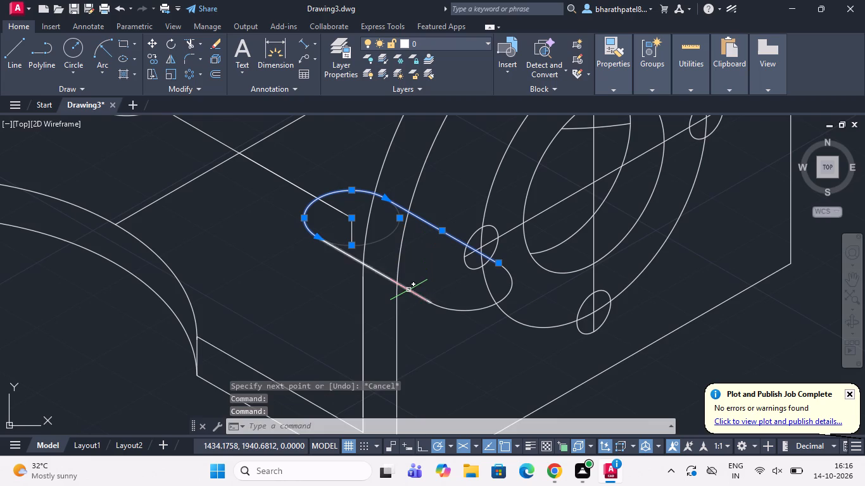
click(408, 290)
click(472, 309)
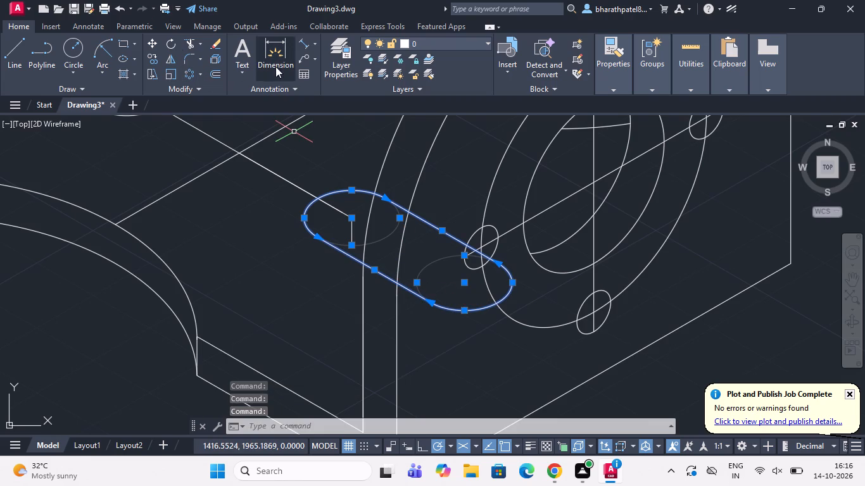
click(153, 59)
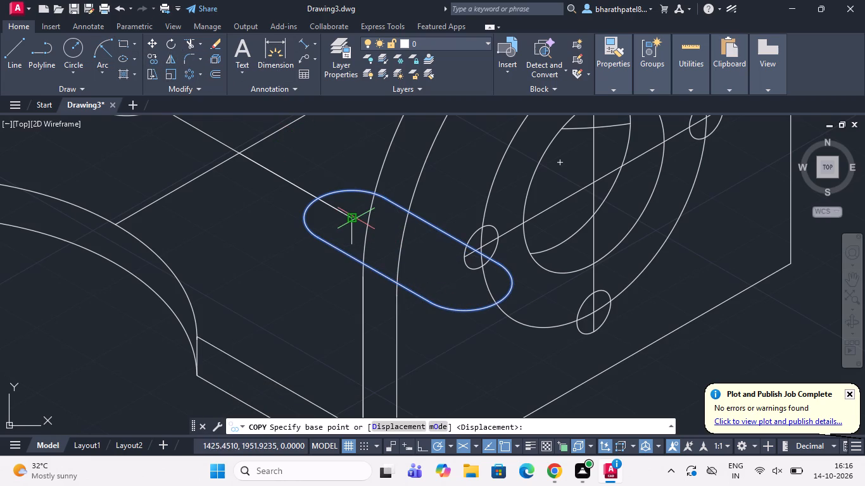
scroll(356, 218, up, 3)
click(333, 213)
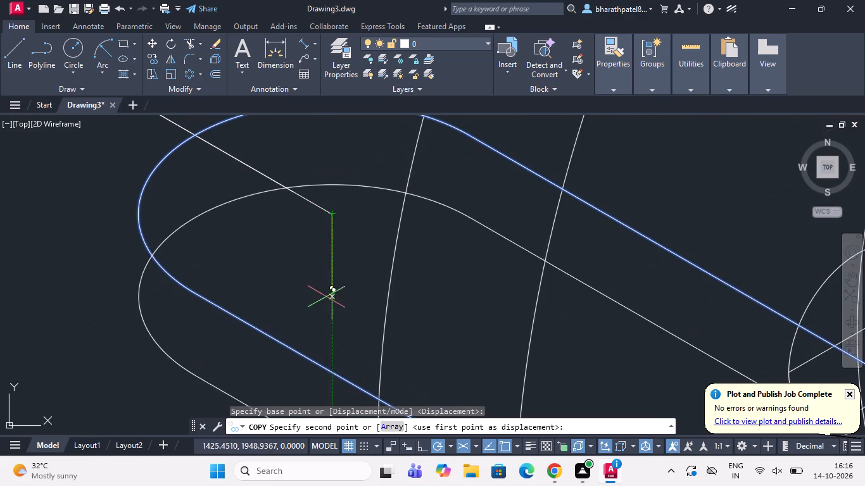
scroll(325, 318, up, 3)
click(346, 324)
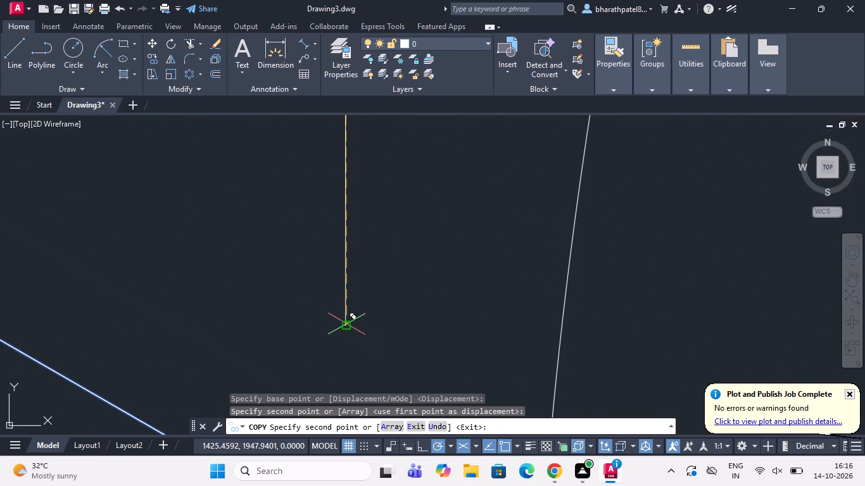
scroll(346, 324, down, 5)
key(Escape)
scroll(343, 262, down, 4)
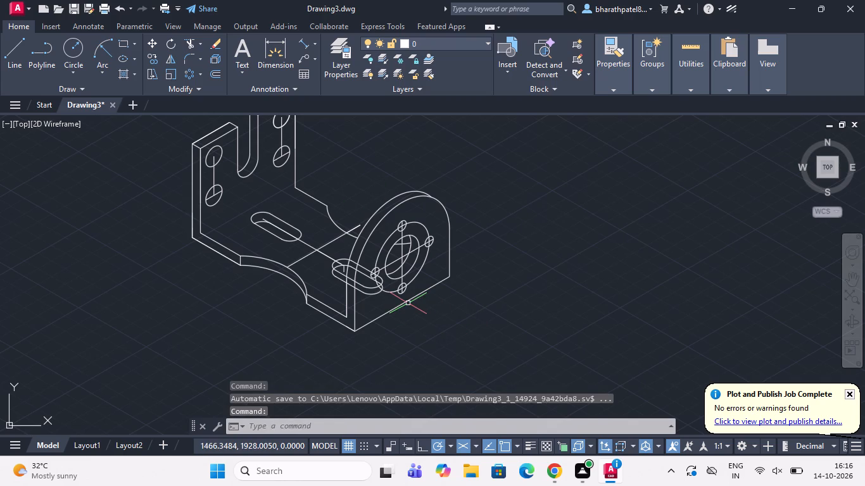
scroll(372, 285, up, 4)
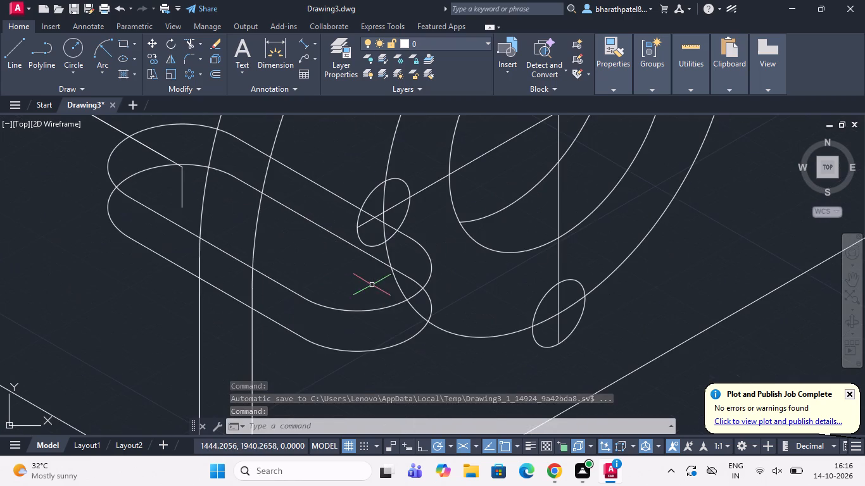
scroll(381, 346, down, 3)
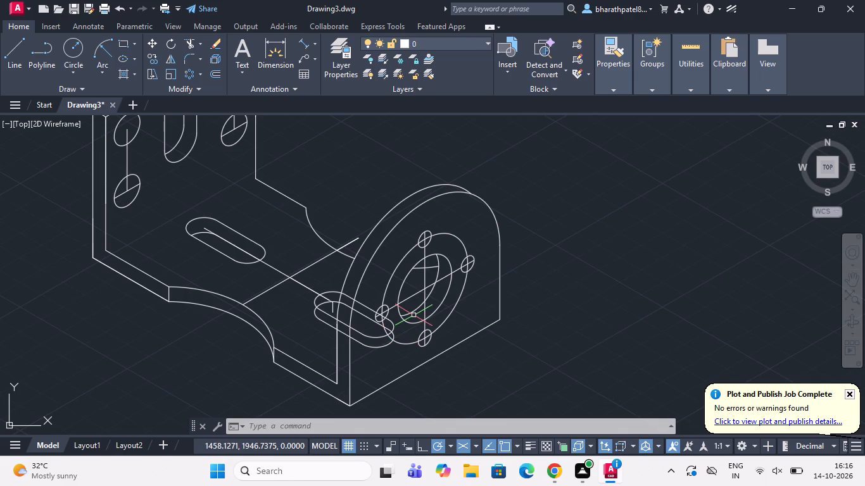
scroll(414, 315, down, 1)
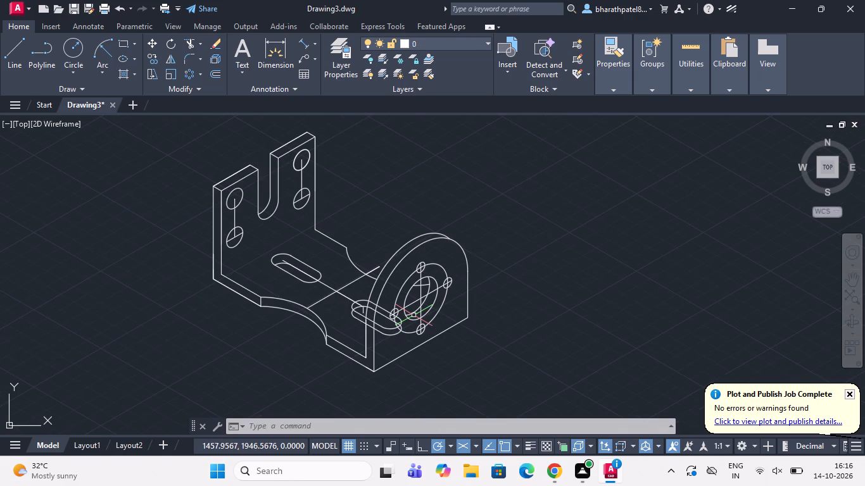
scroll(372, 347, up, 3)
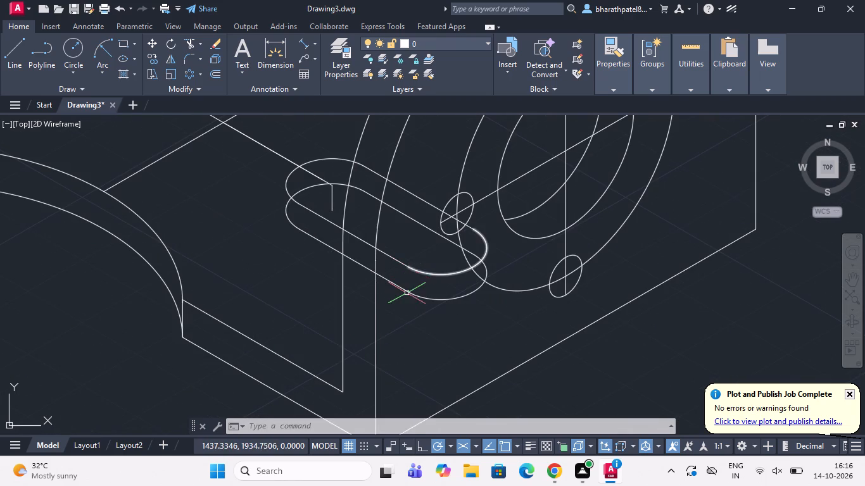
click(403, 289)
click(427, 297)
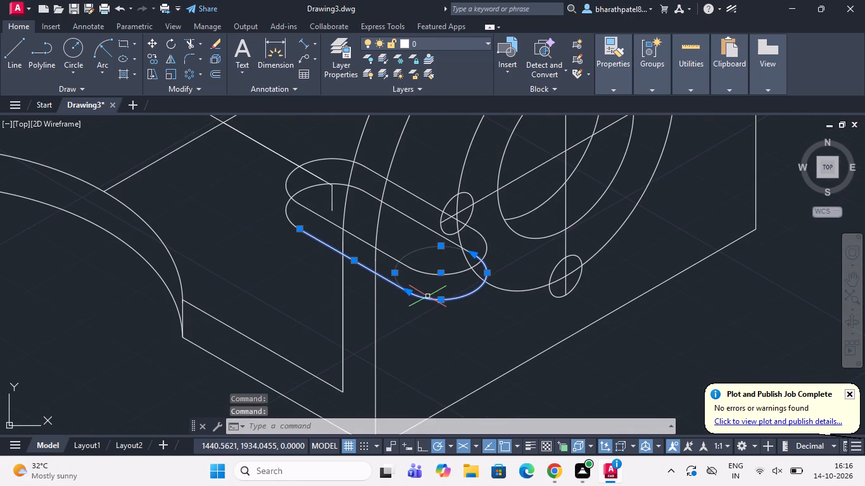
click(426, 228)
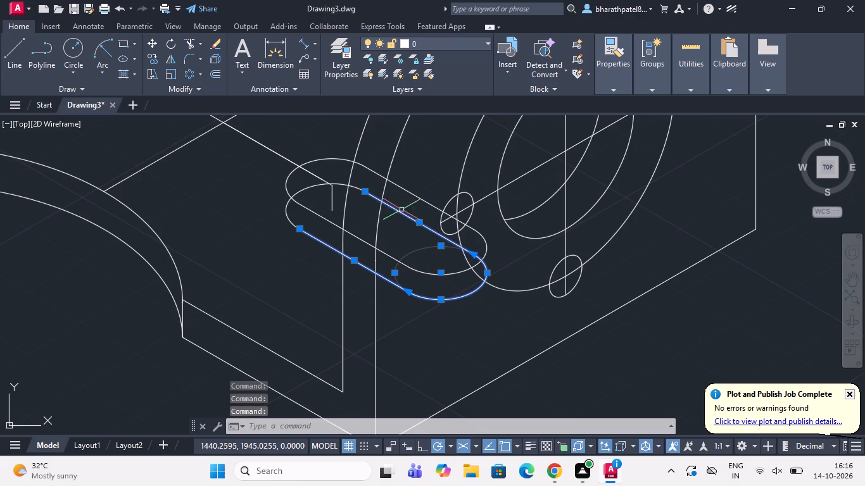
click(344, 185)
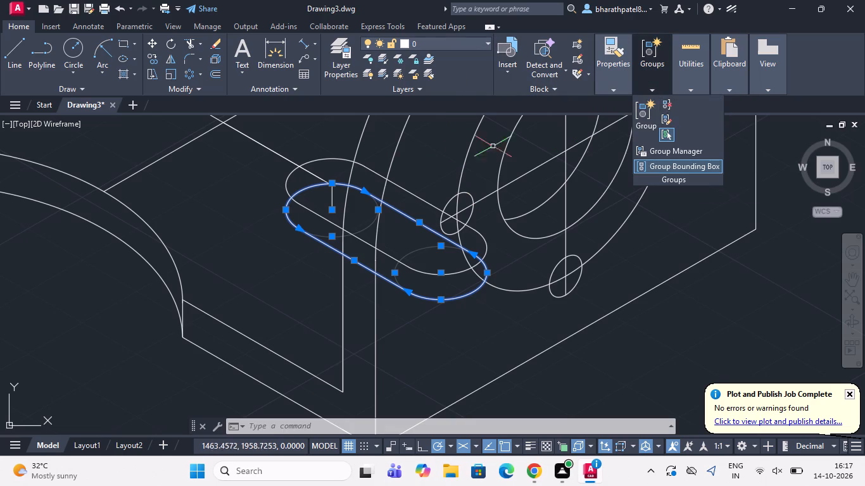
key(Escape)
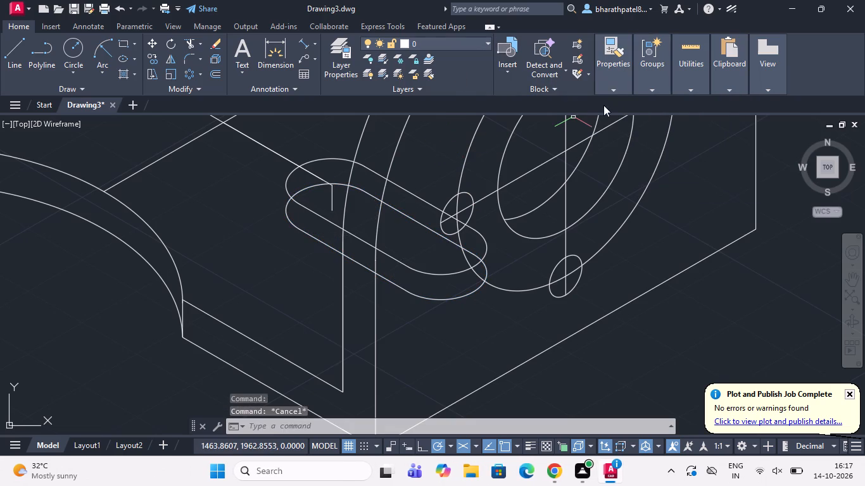
Load the ACAD_ISO02W100 ISO dash linetype from acadiso.lin into the drawing.
click(665, 135)
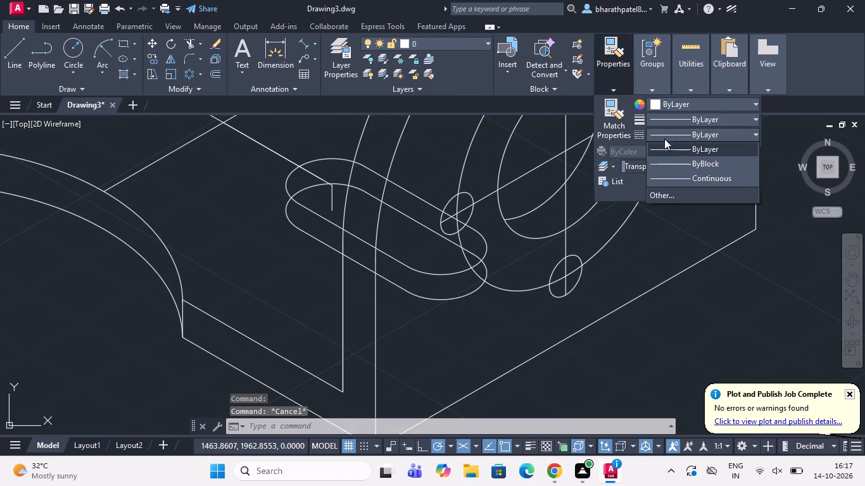
click(664, 196)
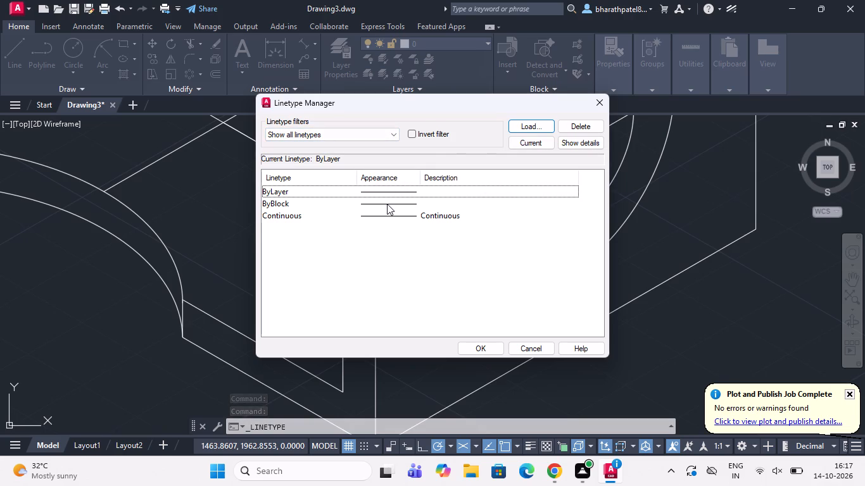
click(528, 125)
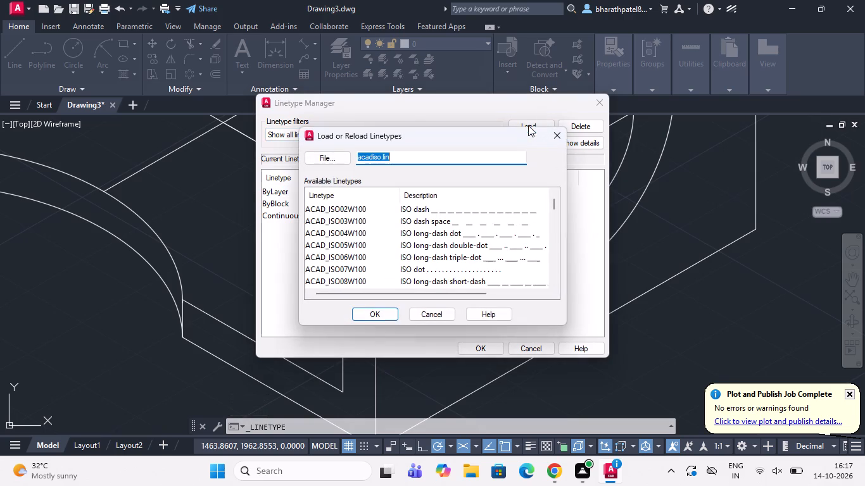
click(488, 215)
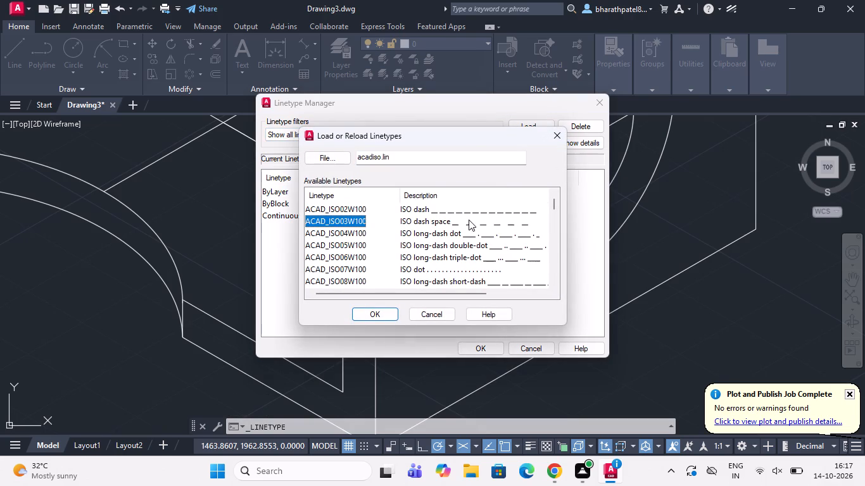
click(447, 209)
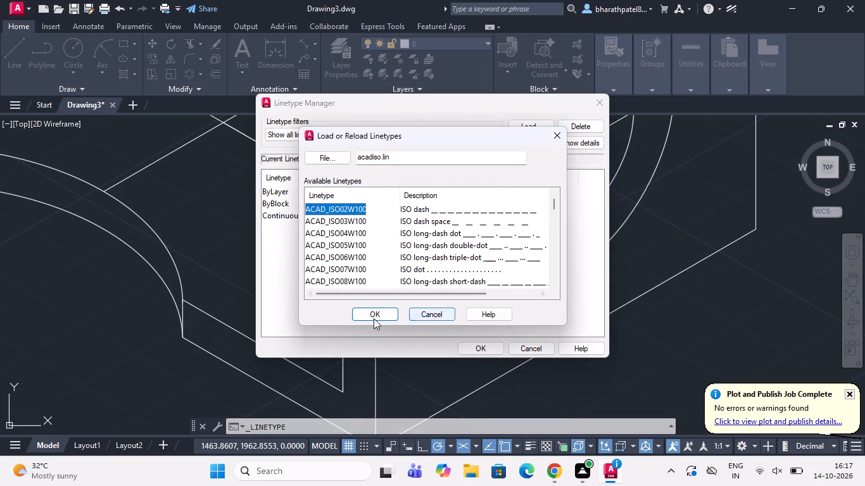
click(360, 318)
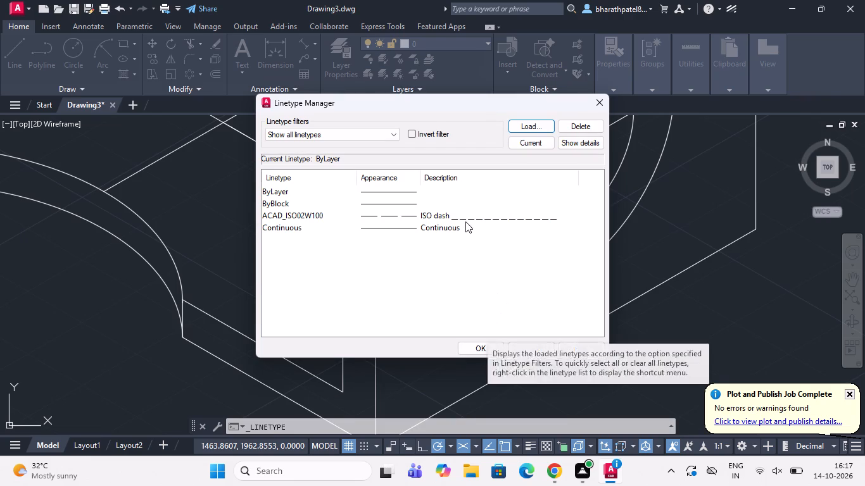
click(465, 221)
click(478, 210)
click(474, 351)
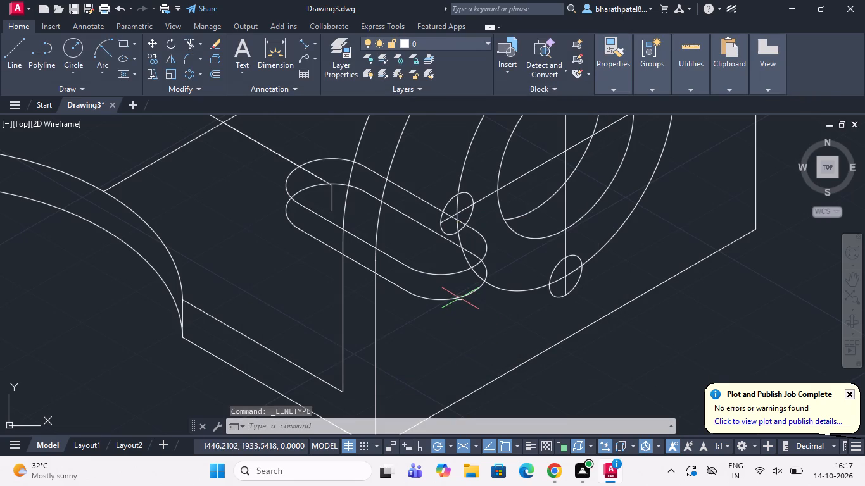
Assign ACAD_ISO02W100 to the second slot's near end arcs and front sides on both outlines, plus the upper outline's back side.
click(460, 298)
click(386, 281)
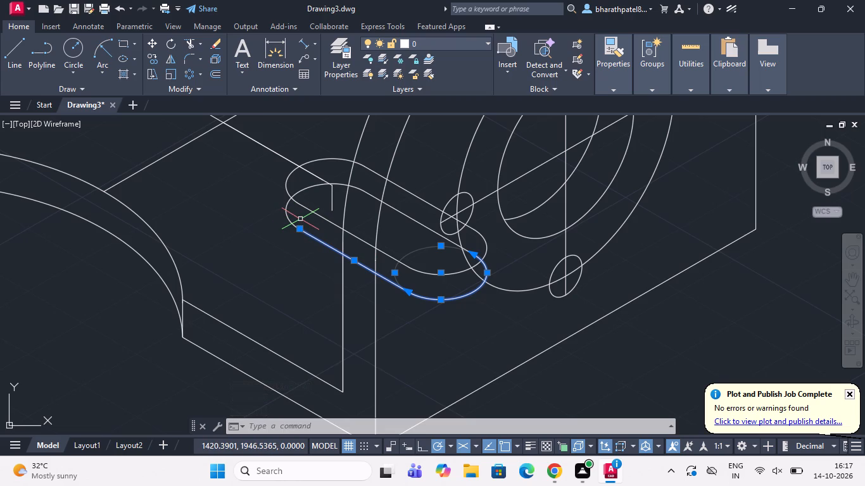
click(371, 246)
click(428, 274)
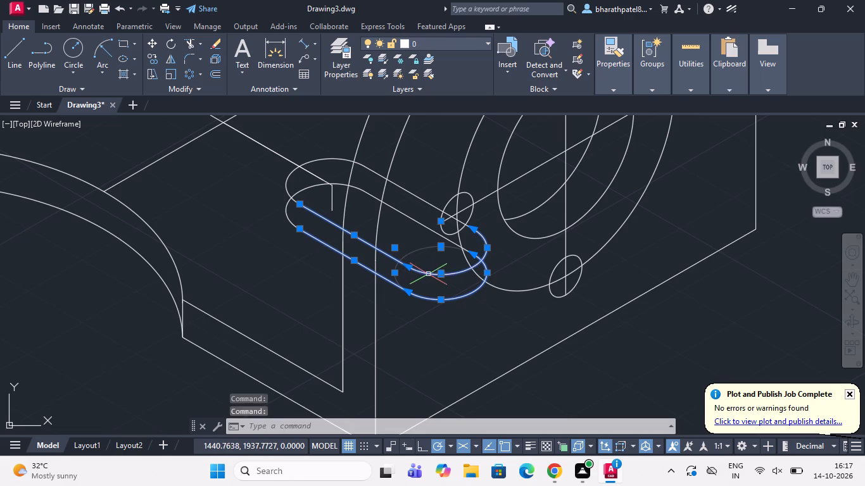
click(426, 202)
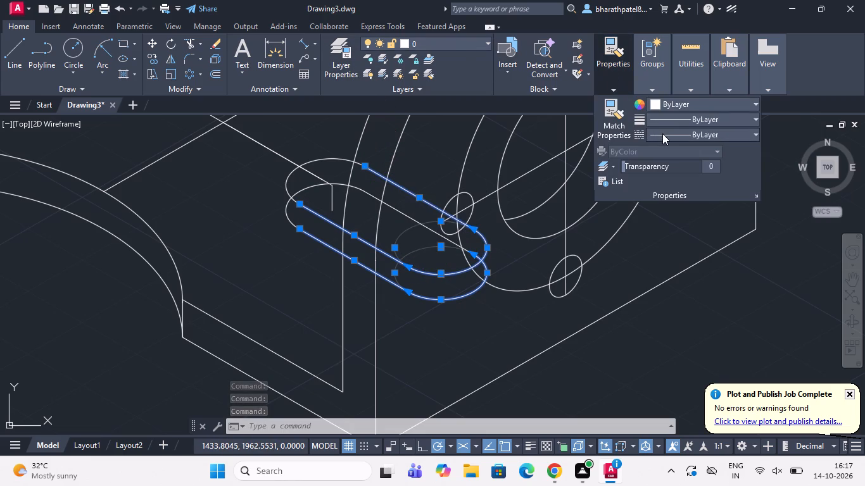
click(663, 134)
click(658, 182)
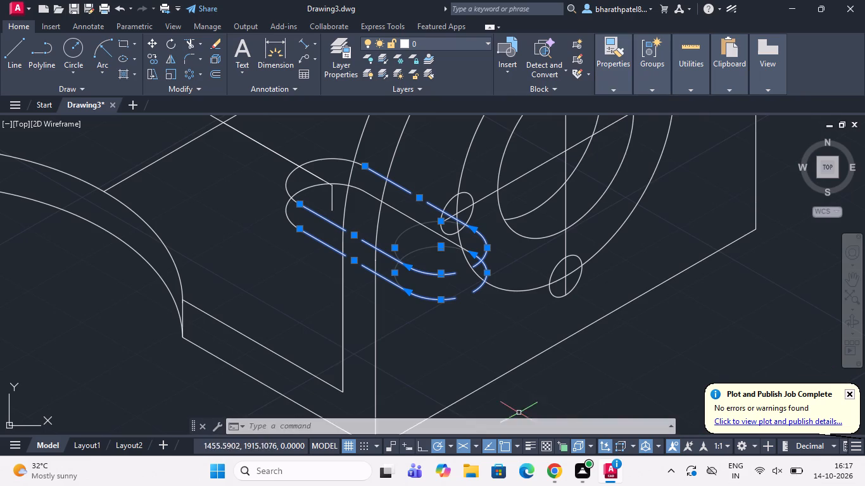
click(543, 328)
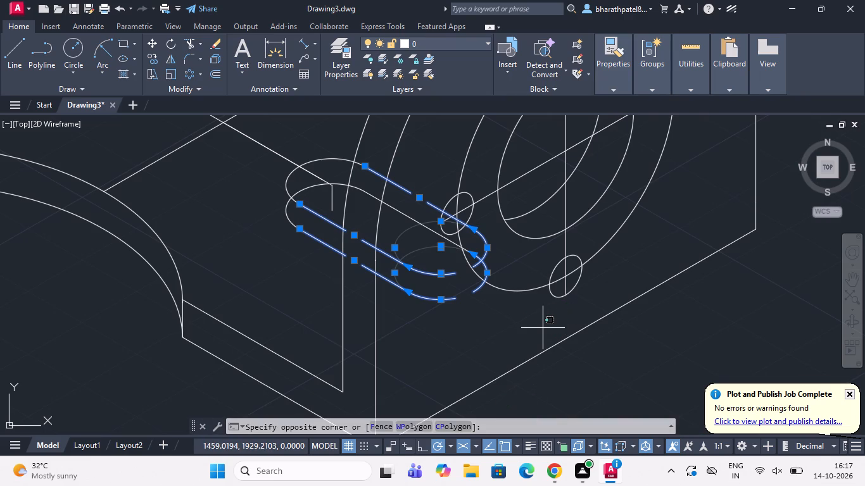
key(Return)
key(Escape)
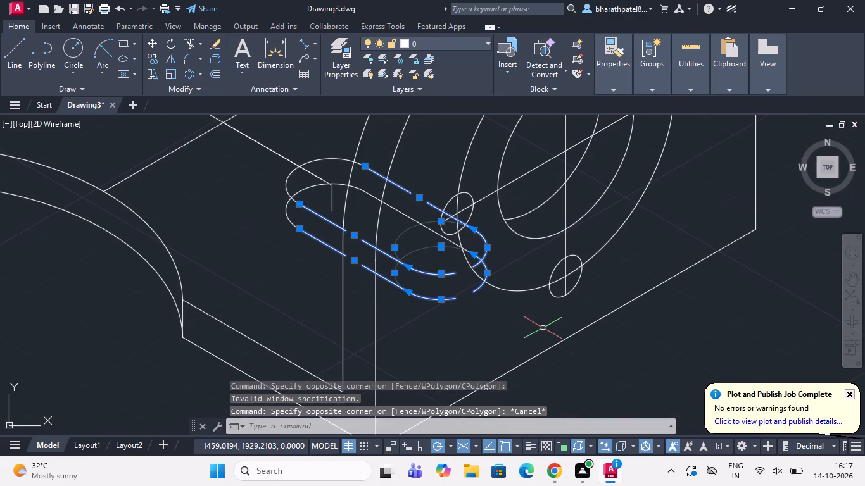
key(Escape)
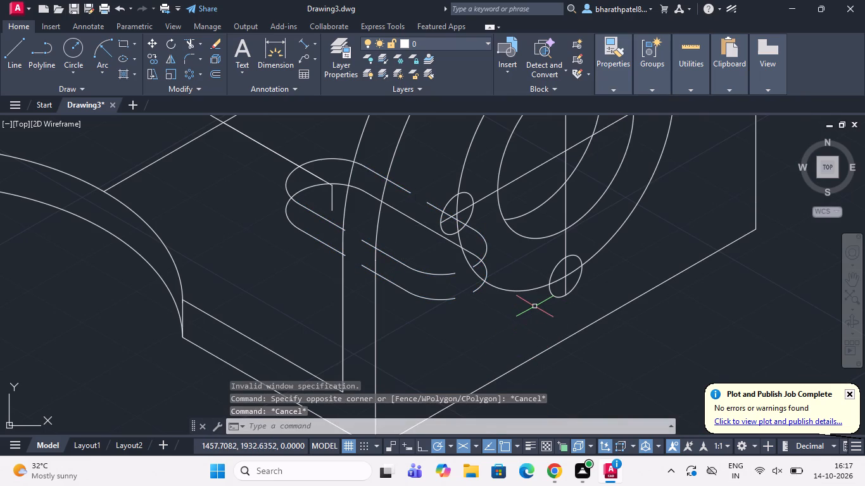
Assign the ACAD_ISO02W100 linetype to the second slot's lower-outline far end arc and back straight side.
scroll(521, 316, down, 1)
scroll(395, 216, up, 3)
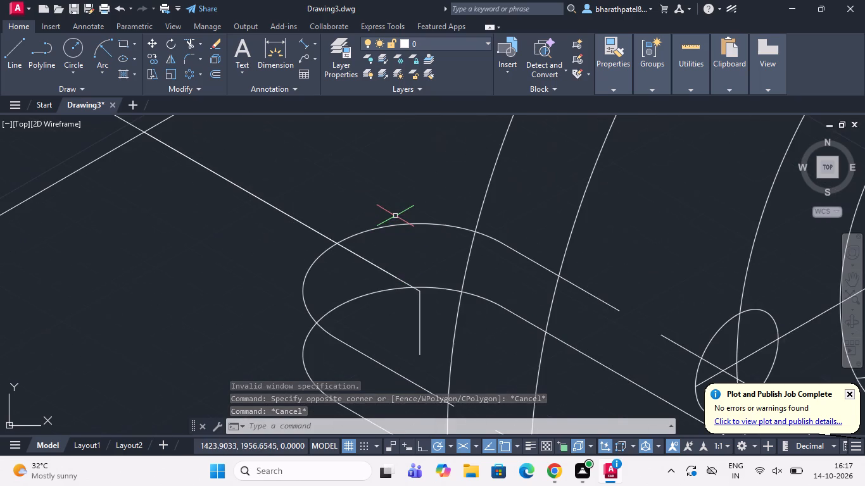
scroll(395, 216, down, 1)
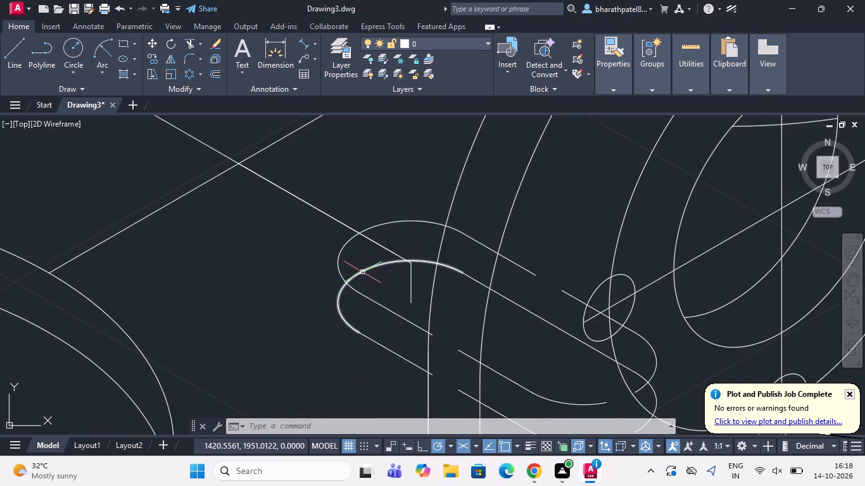
click(362, 272)
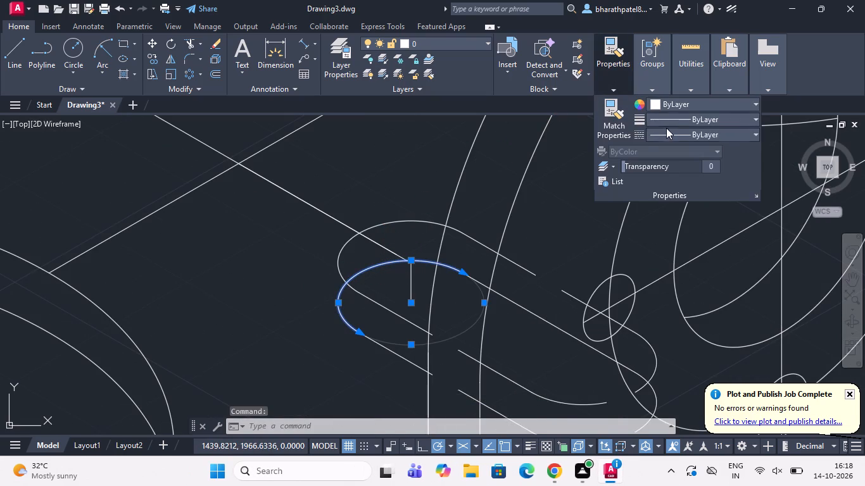
click(667, 130)
click(669, 177)
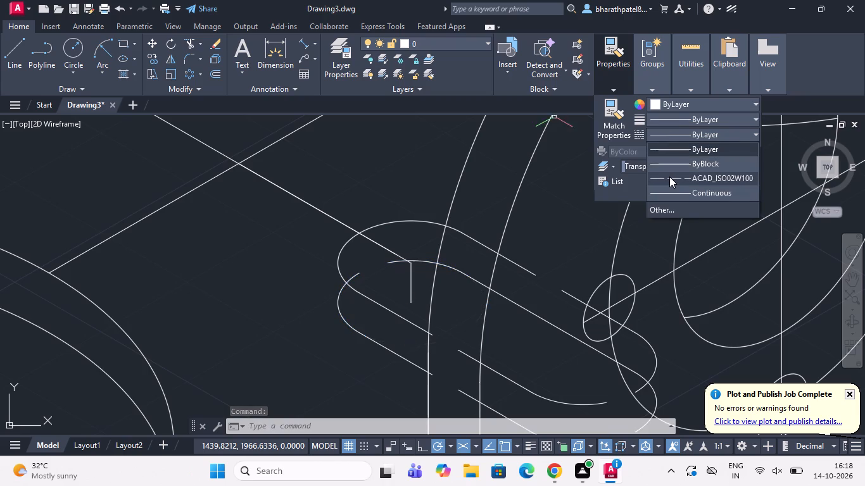
click(534, 315)
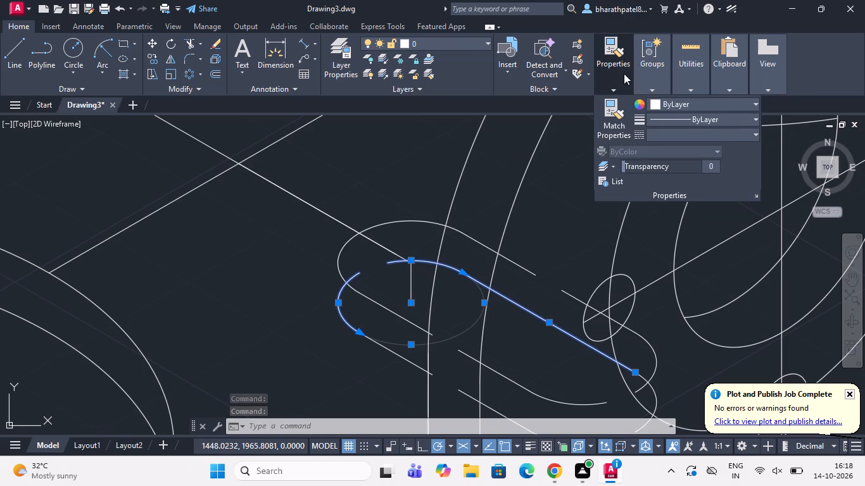
click(685, 130)
click(672, 176)
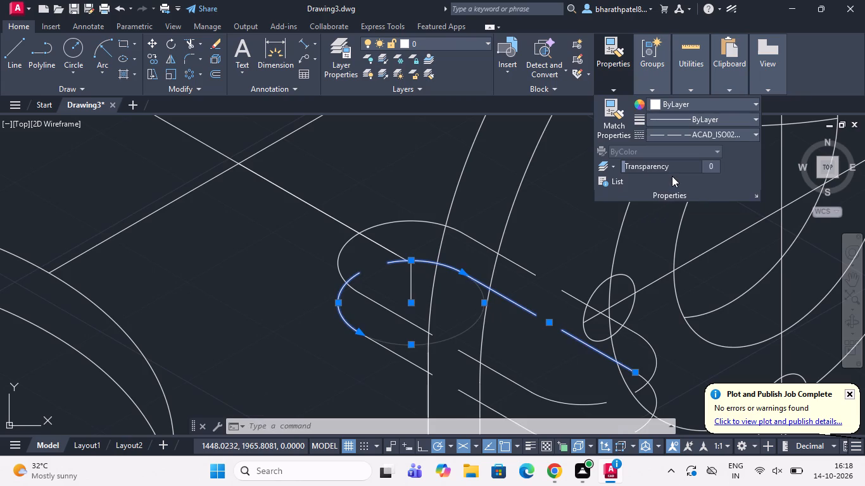
scroll(672, 176, down, 2)
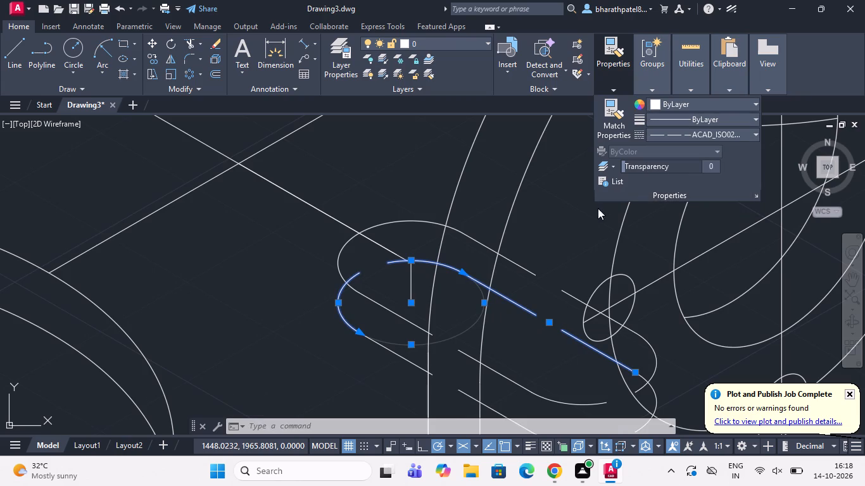
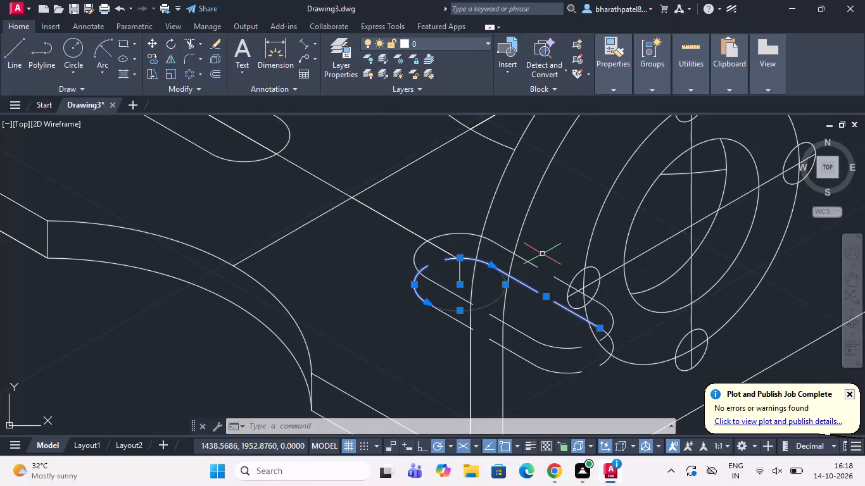
Delete the short vertical line and the centreline segment that meets it inside the base slot nearest the round-topped plate.
key(Escape)
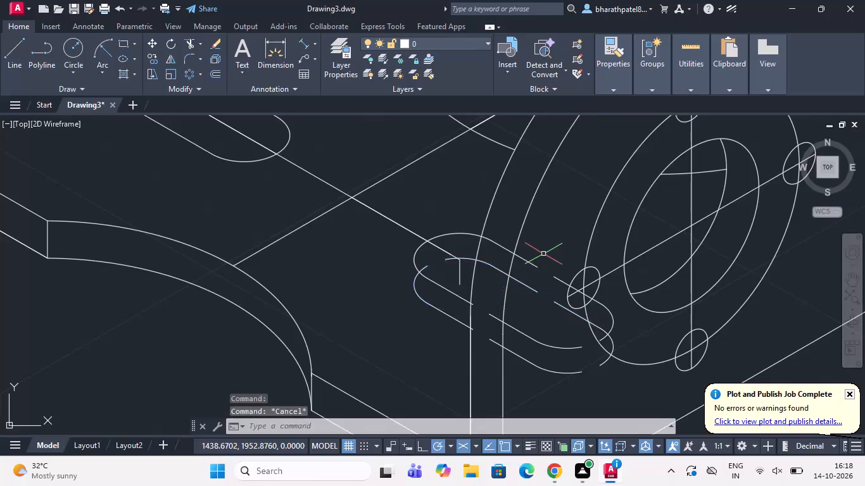
scroll(546, 279, down, 2)
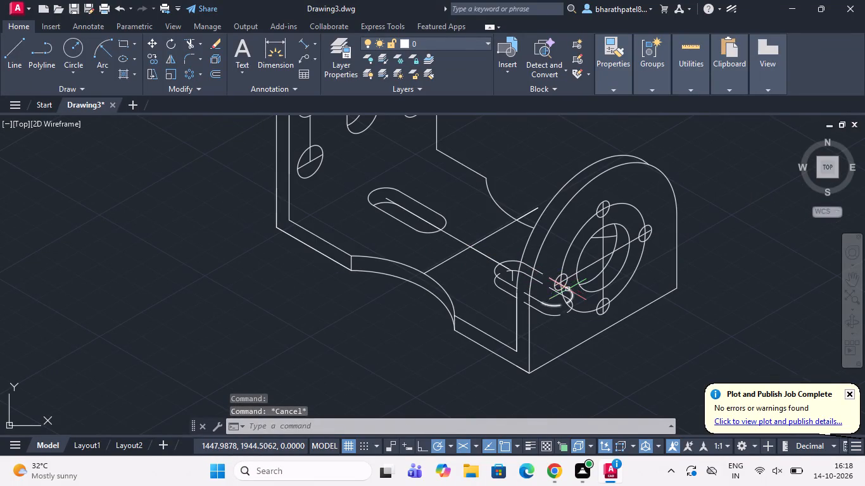
scroll(567, 289, up, 2)
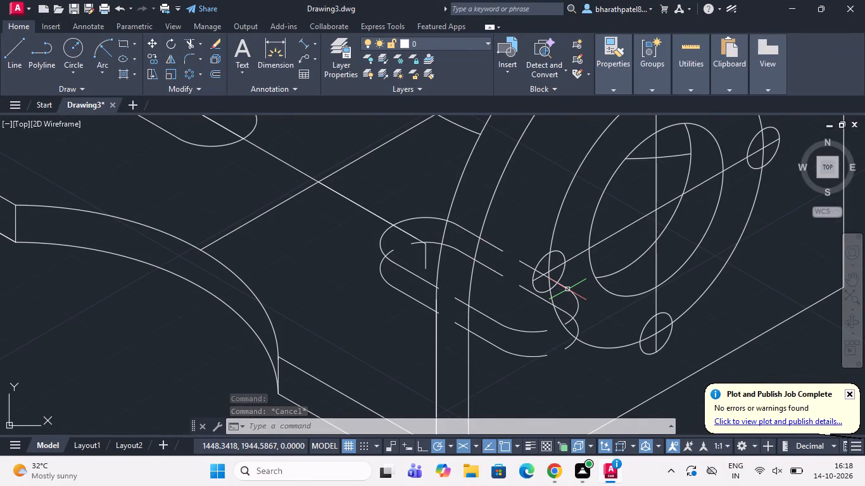
scroll(567, 289, down, 2)
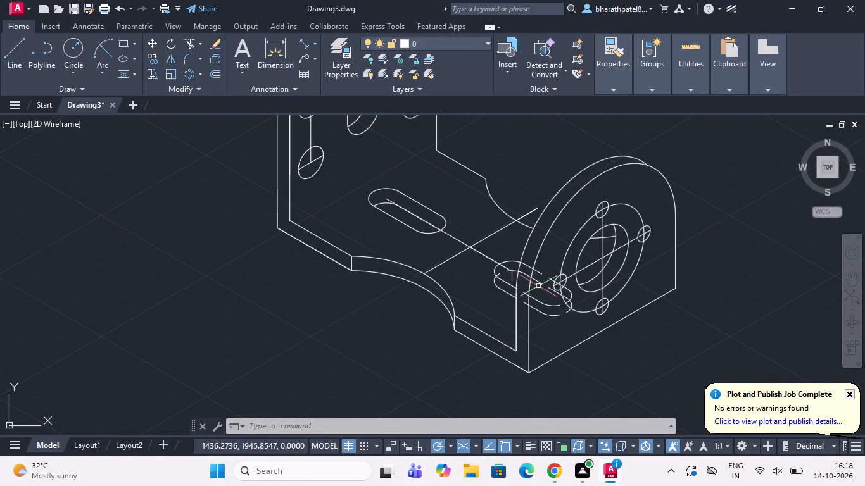
scroll(525, 272, up, 3)
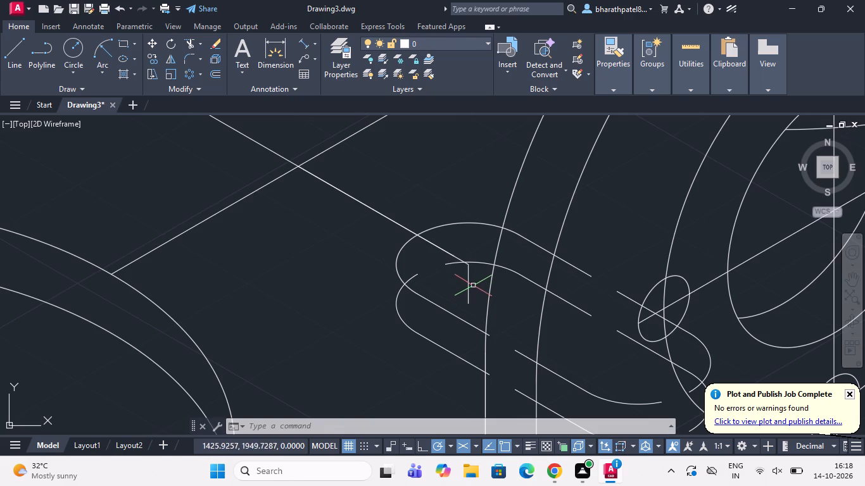
click(470, 282)
click(423, 240)
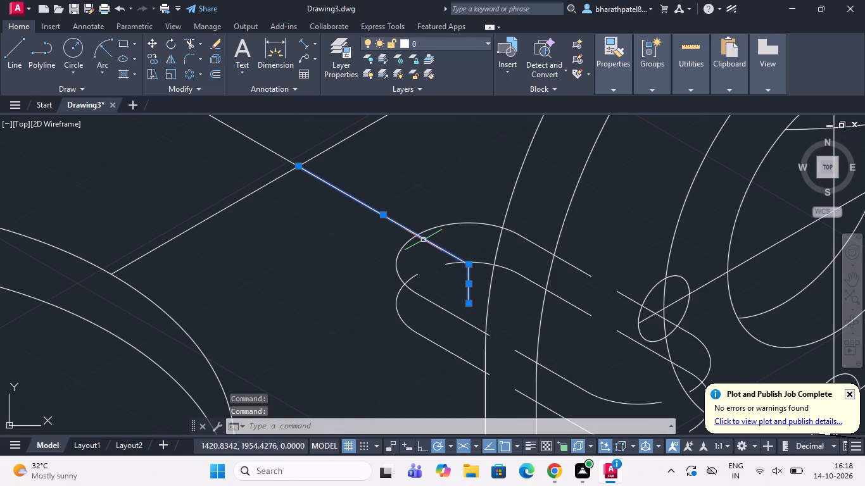
key(Delete)
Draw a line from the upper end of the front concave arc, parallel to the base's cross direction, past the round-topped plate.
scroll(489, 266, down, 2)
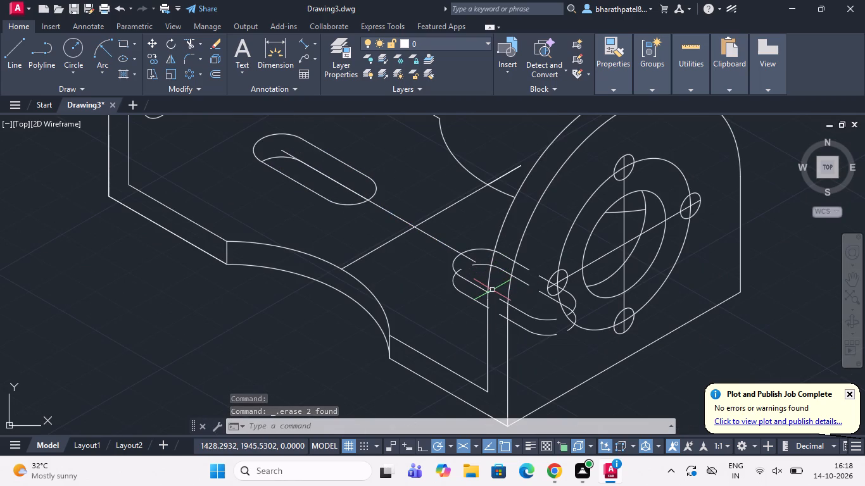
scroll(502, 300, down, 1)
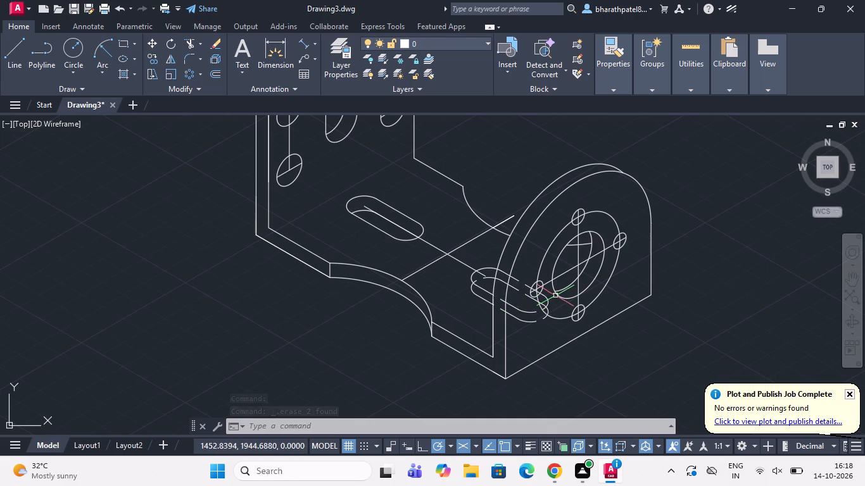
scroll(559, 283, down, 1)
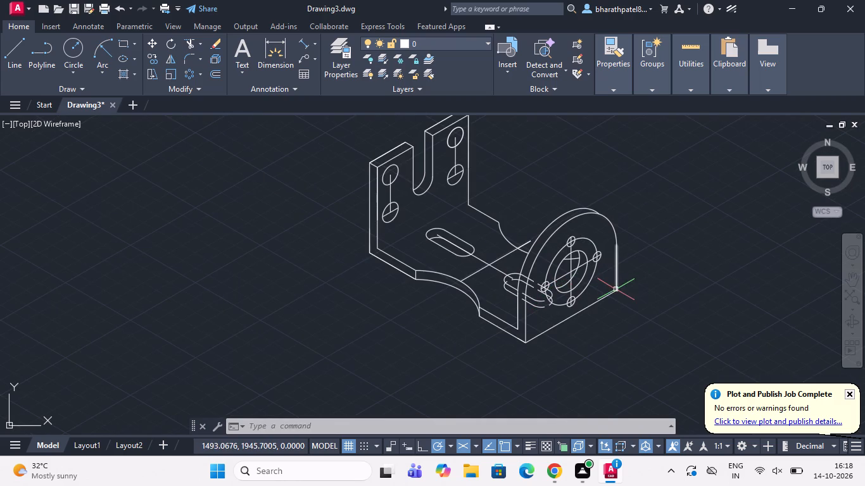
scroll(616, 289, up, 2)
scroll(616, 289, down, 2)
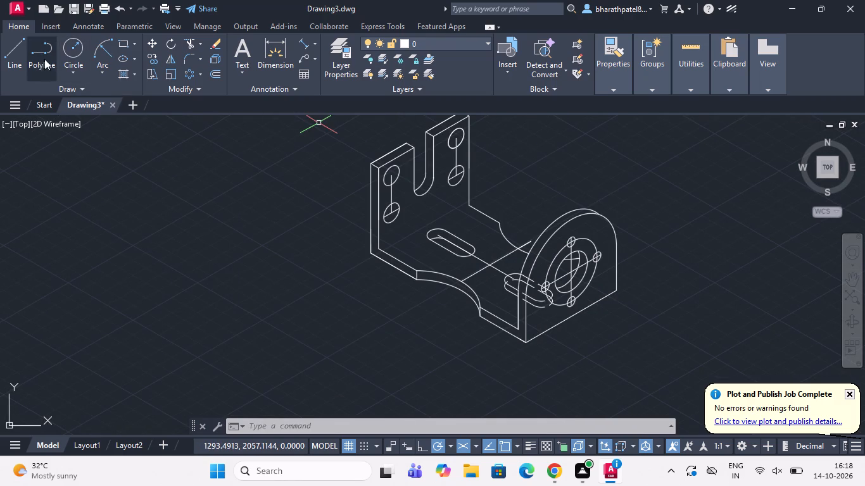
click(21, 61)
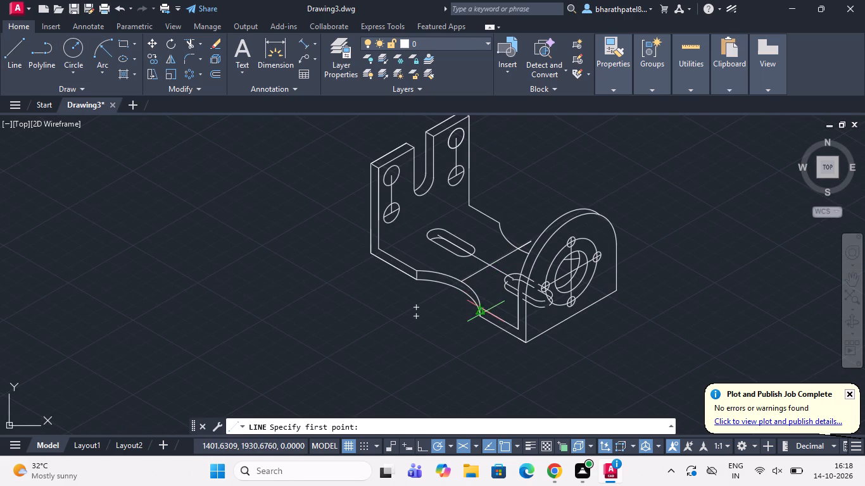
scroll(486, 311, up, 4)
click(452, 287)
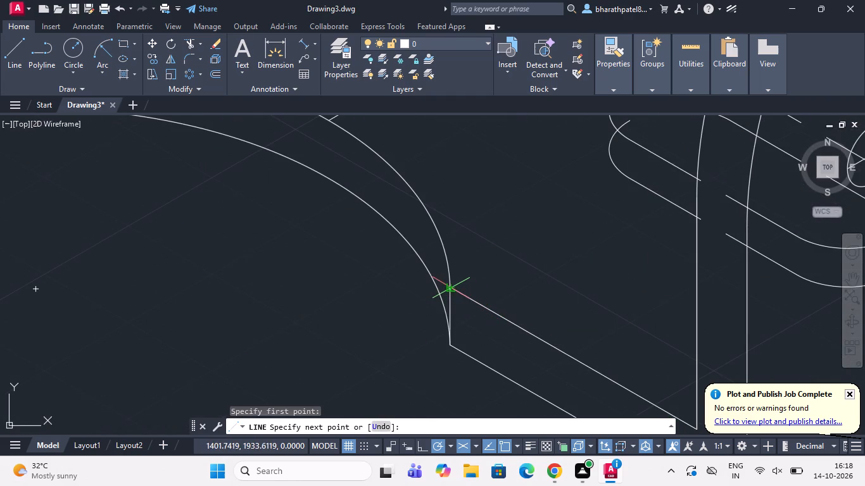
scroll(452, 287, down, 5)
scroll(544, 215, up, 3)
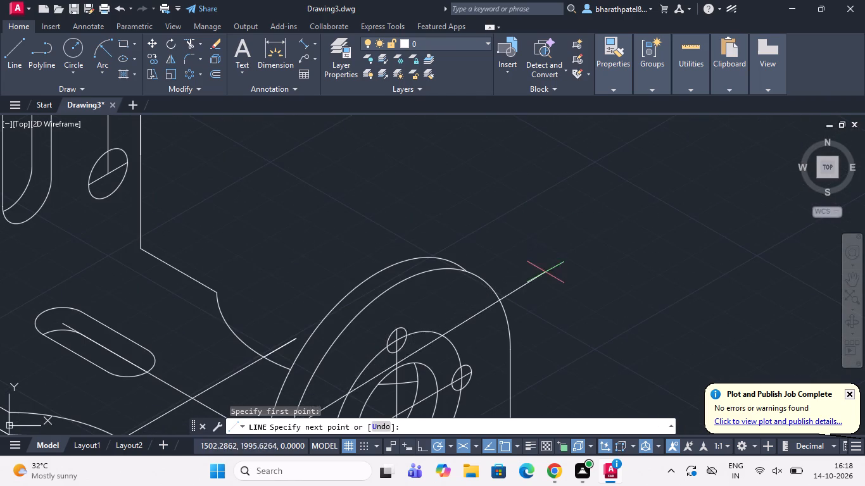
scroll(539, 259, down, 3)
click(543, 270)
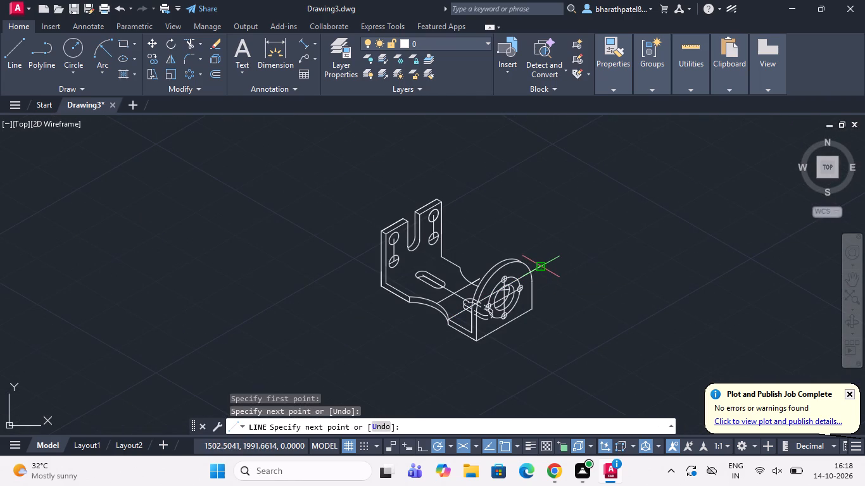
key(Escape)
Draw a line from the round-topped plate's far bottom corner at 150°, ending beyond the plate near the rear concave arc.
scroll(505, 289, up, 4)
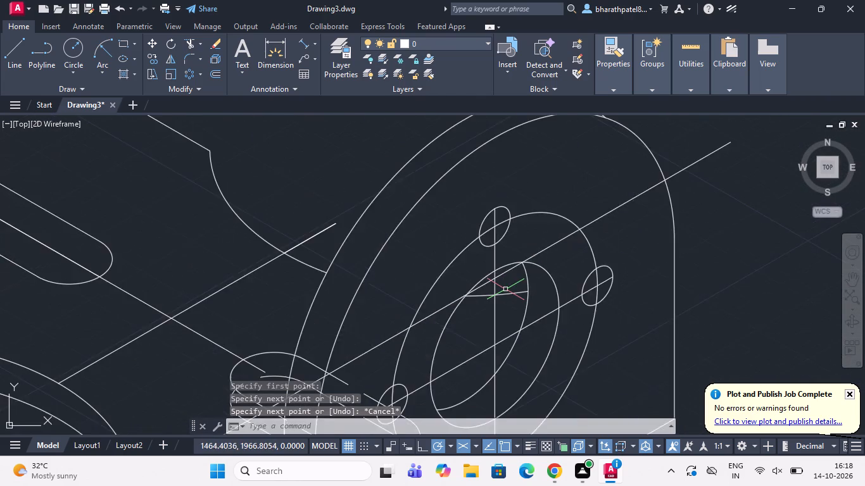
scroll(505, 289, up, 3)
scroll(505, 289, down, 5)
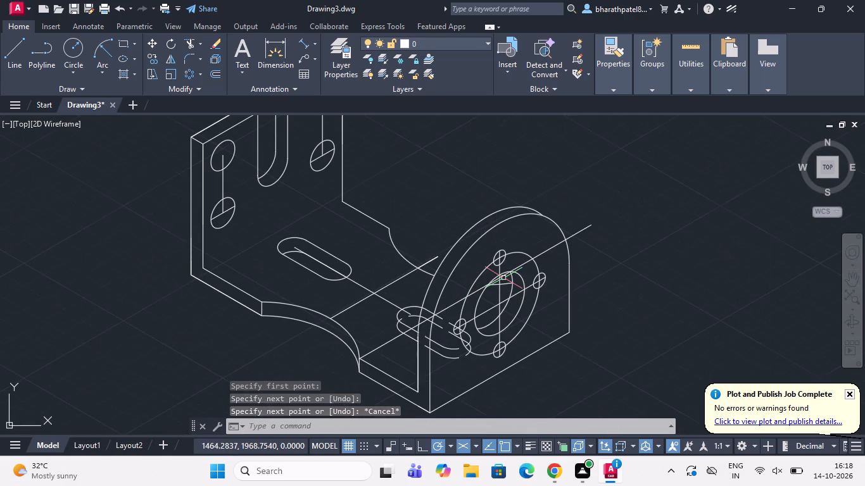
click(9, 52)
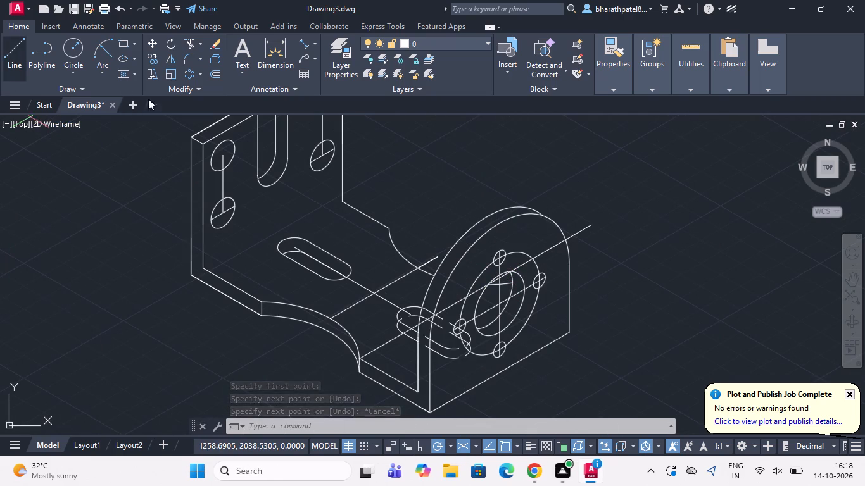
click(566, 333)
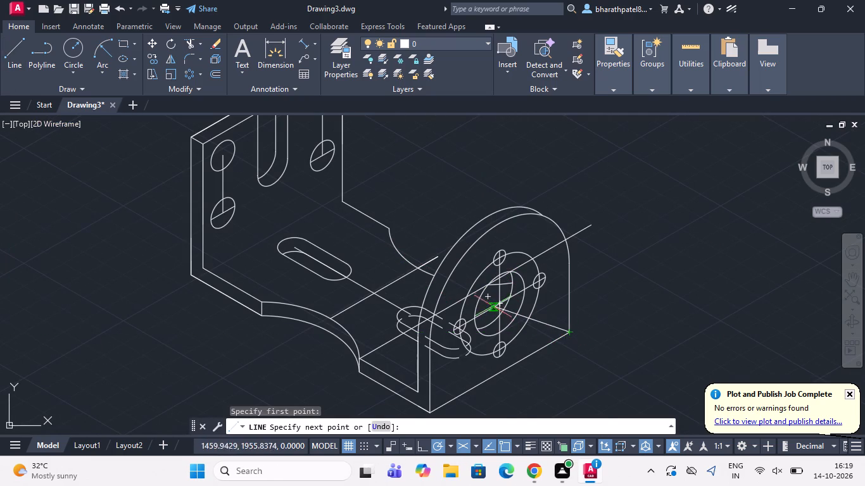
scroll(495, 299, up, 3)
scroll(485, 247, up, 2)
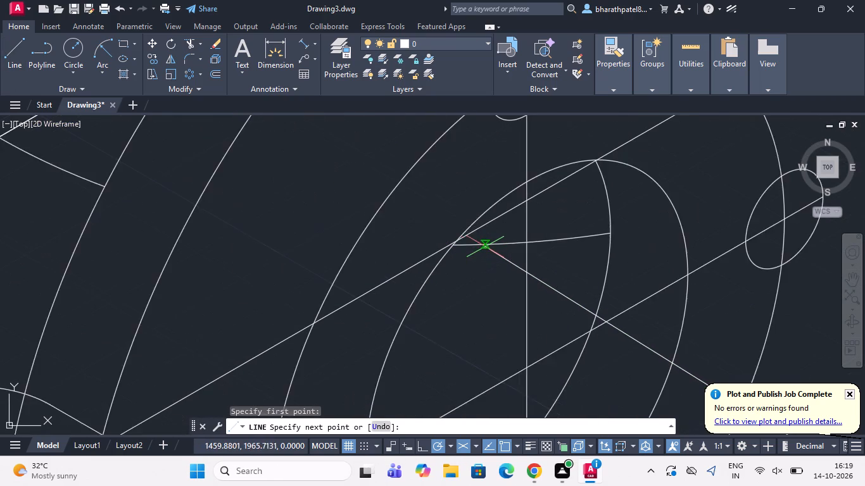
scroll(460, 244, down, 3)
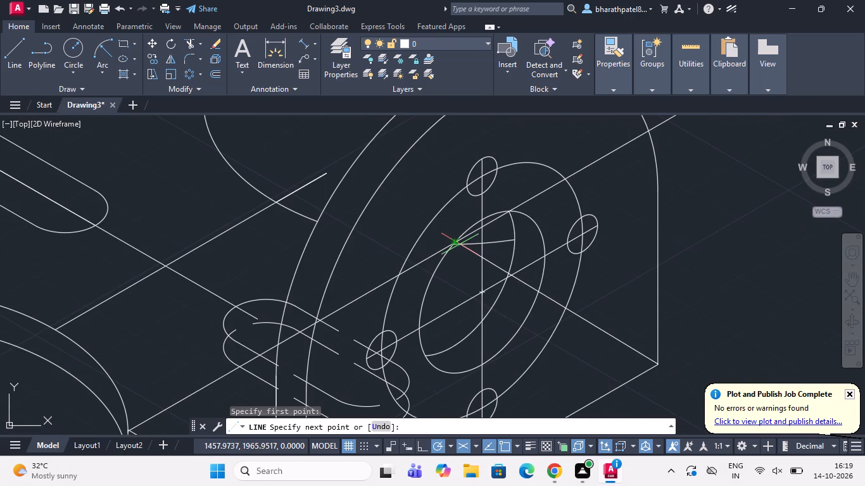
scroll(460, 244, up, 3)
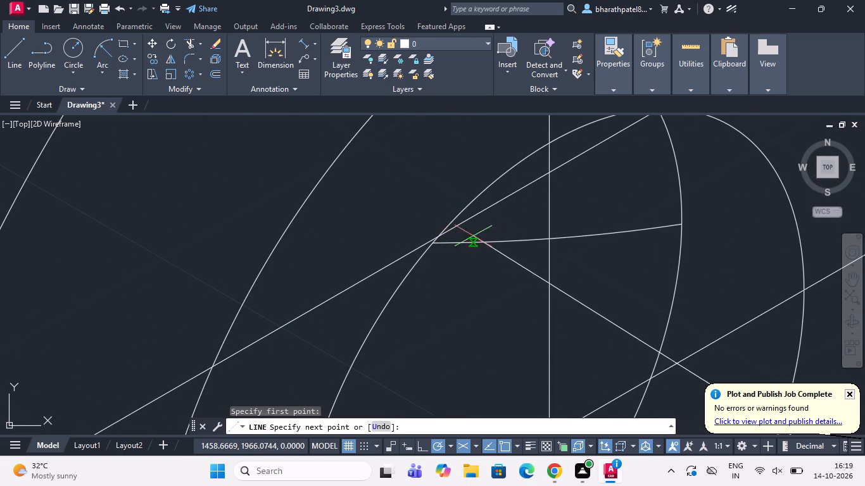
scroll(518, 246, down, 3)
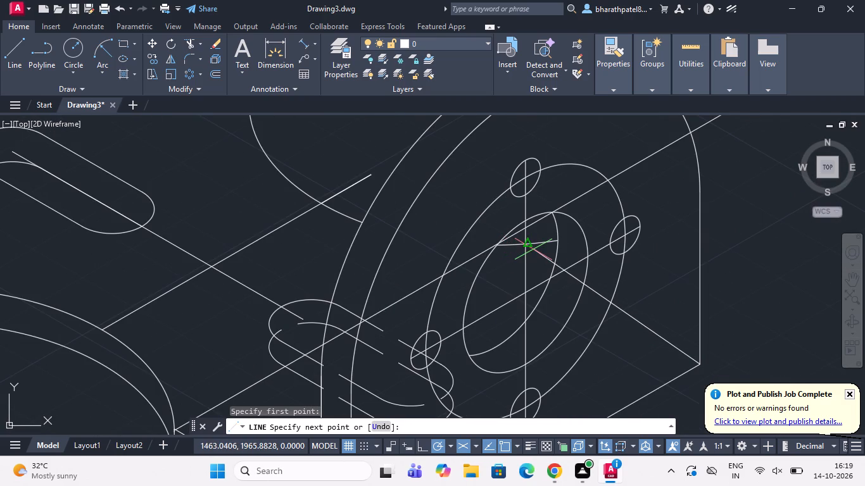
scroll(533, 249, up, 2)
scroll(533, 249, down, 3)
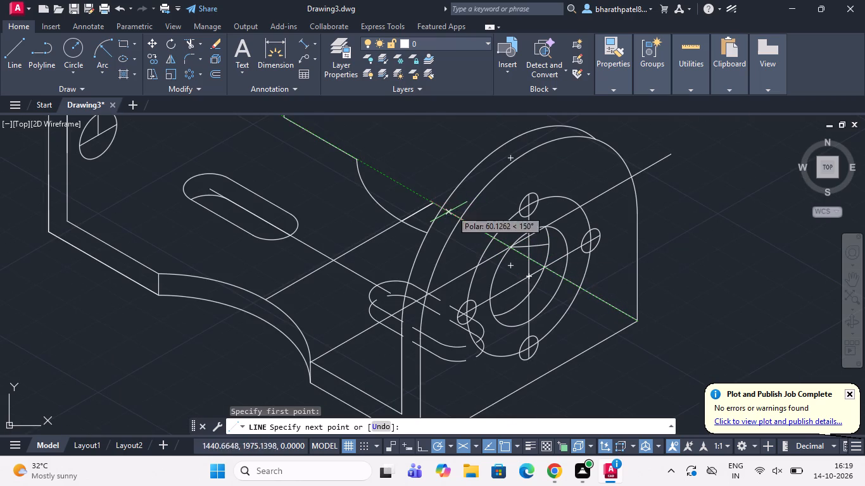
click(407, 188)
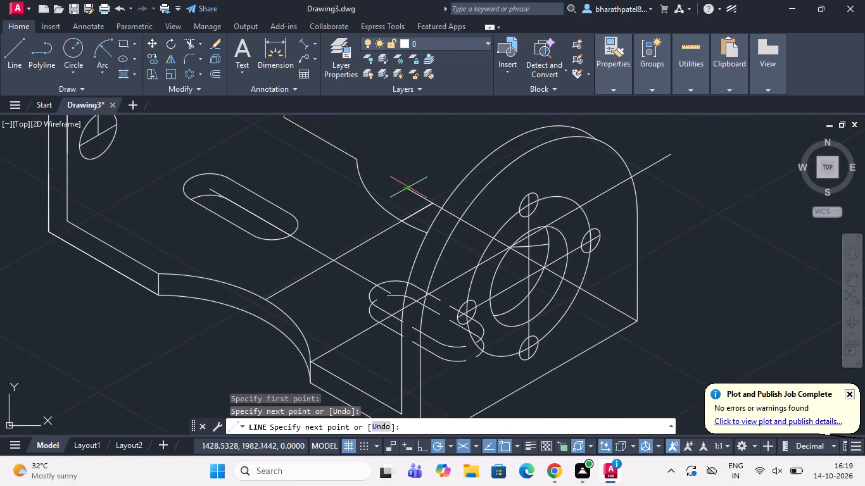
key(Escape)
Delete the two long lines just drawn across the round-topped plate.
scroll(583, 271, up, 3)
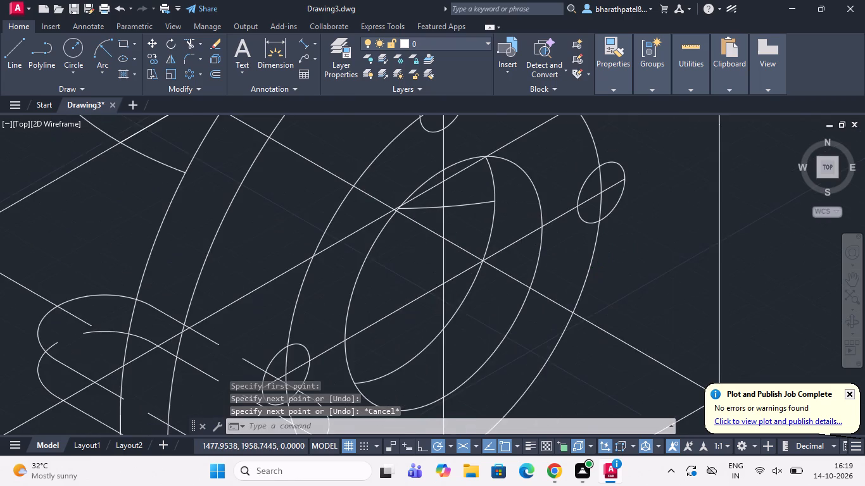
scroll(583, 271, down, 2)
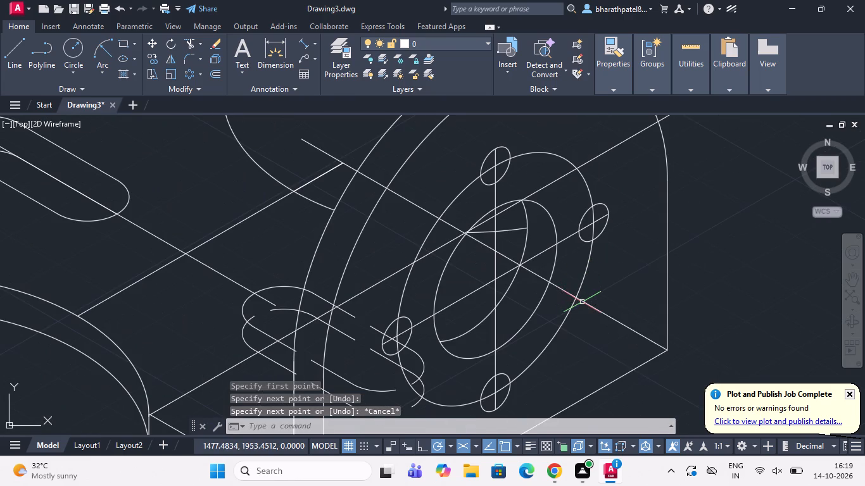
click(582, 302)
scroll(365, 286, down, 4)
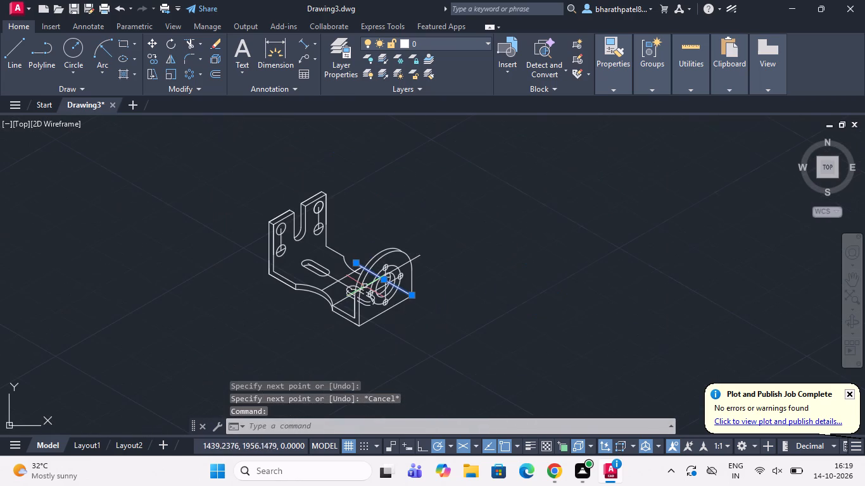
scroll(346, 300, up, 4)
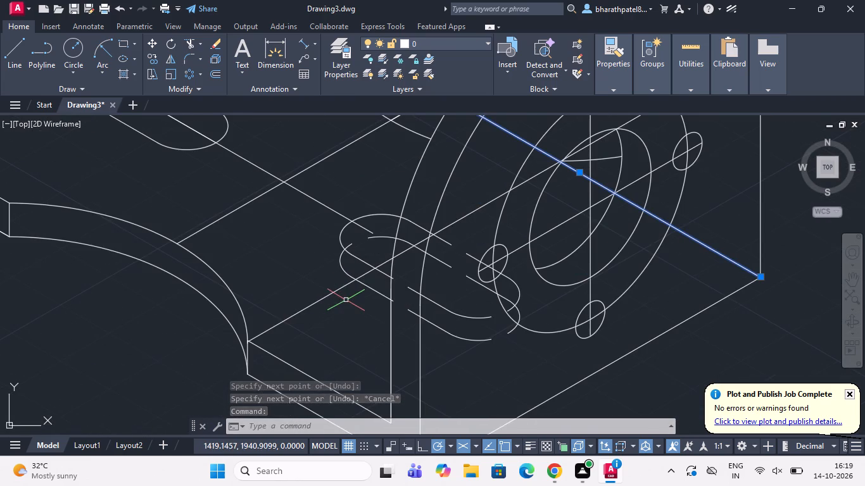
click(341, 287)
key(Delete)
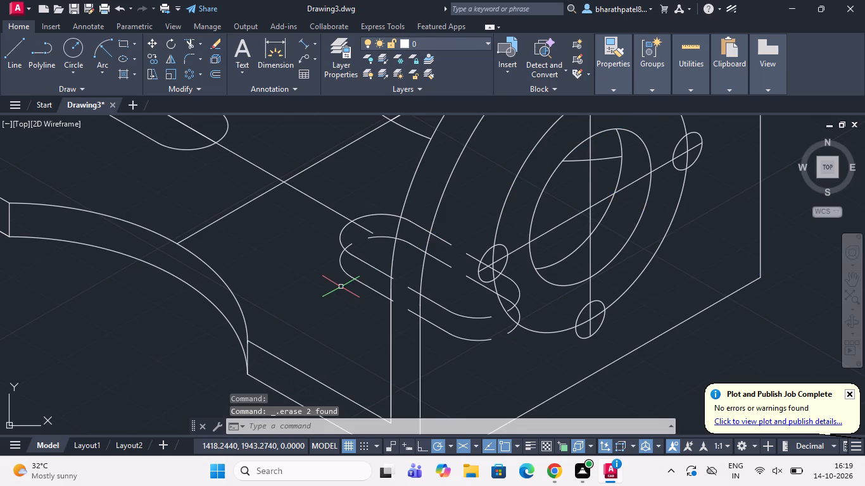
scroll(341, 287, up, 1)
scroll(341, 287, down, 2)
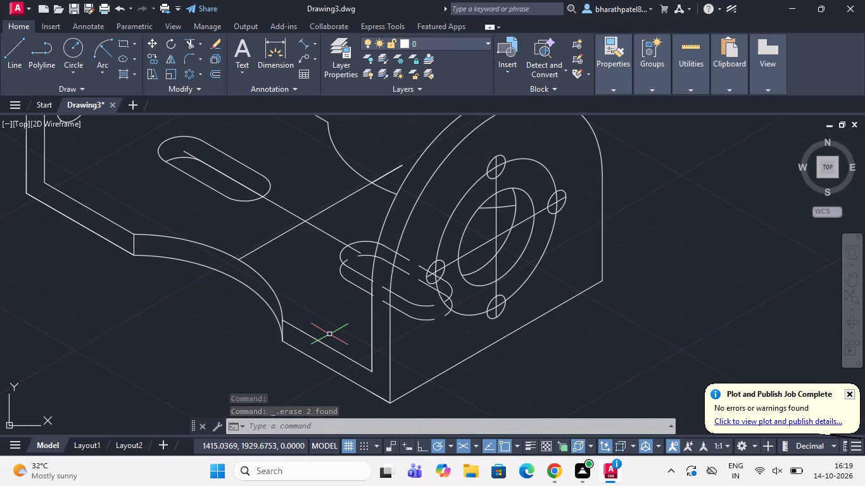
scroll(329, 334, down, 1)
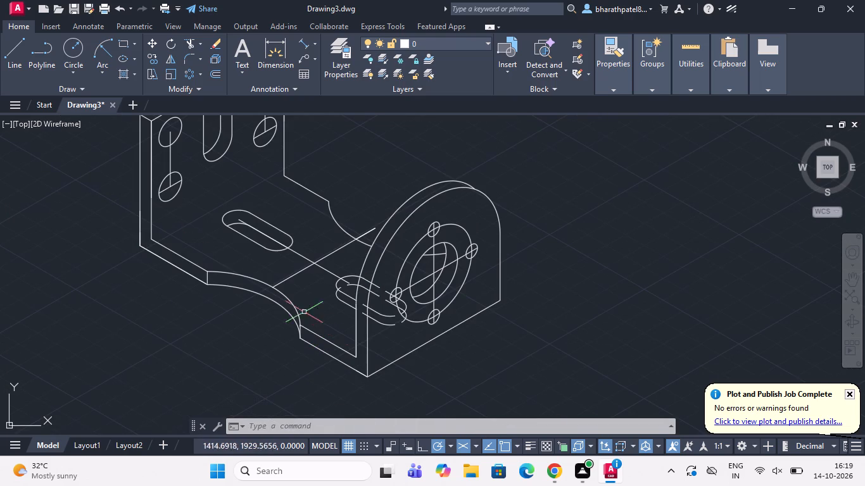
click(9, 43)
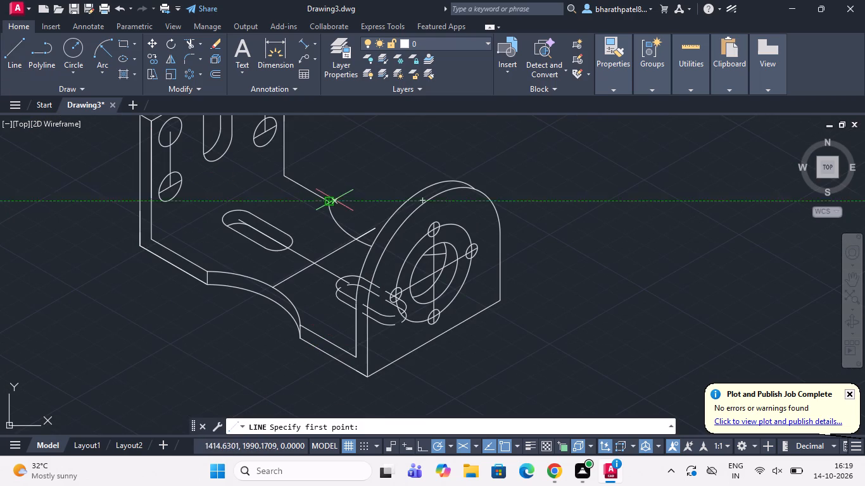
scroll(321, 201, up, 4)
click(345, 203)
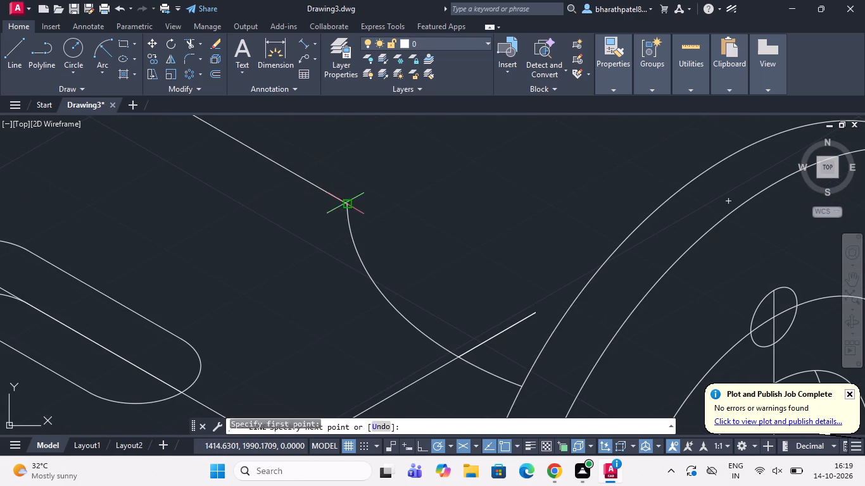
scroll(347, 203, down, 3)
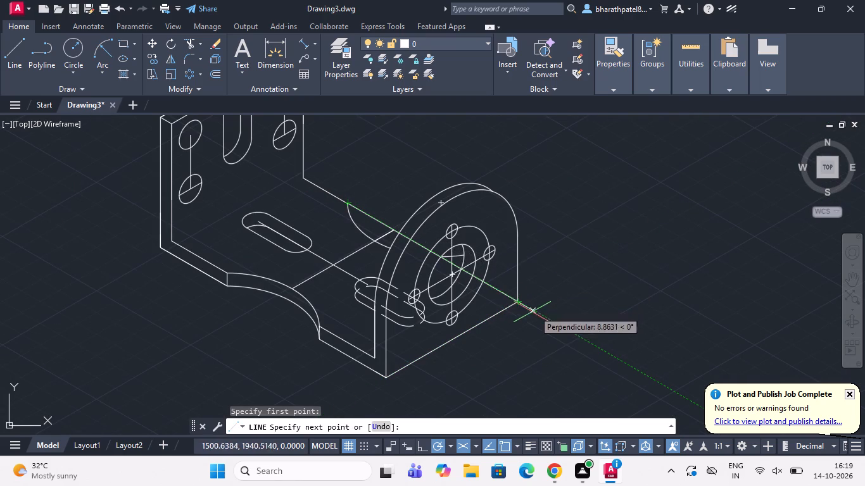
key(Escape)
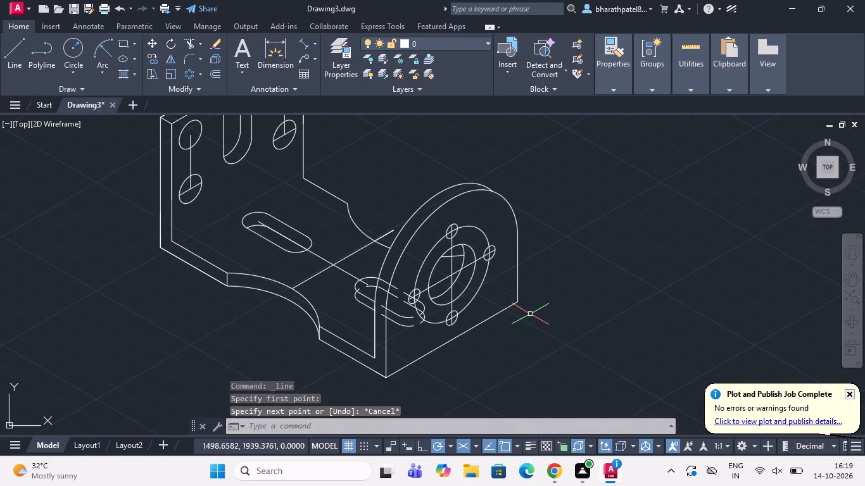
Trim the overhanging end of the cross line on the base where it passes beyond the rear concave arc.
scroll(526, 299, down, 2)
scroll(472, 278, up, 2)
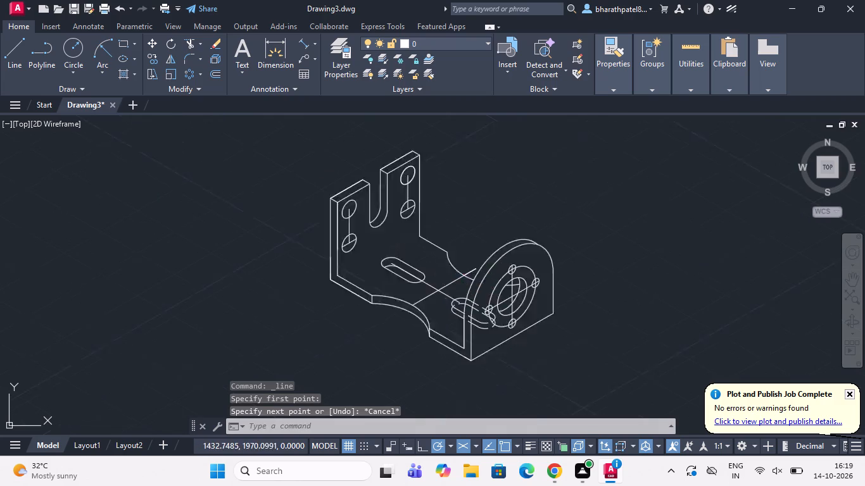
scroll(471, 276, up, 2)
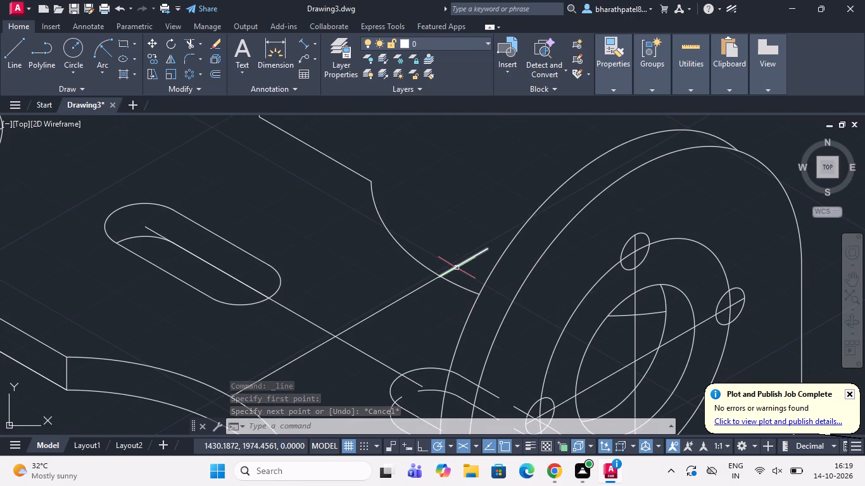
click(191, 41)
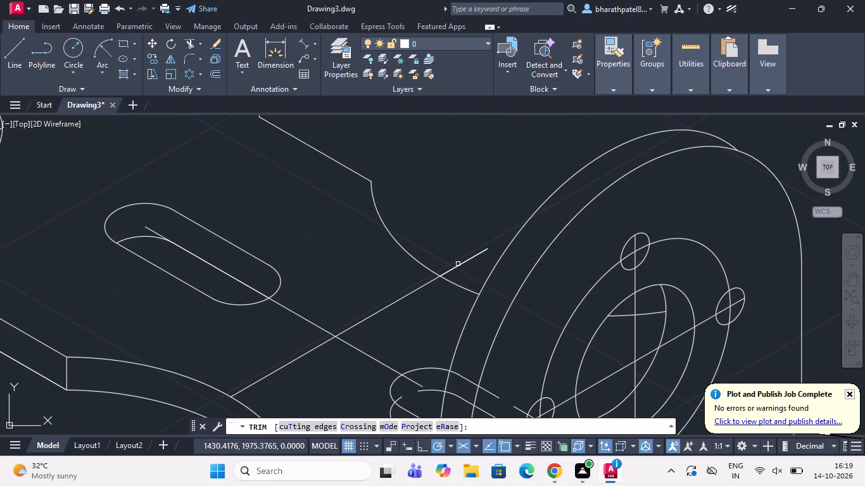
click(458, 266)
click(458, 266)
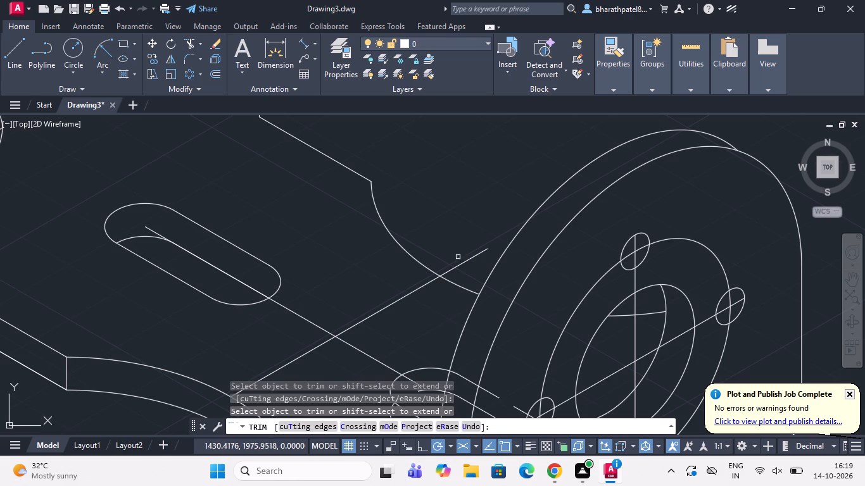
click(458, 256)
click(464, 270)
Trim away the short slanted cross lines inside the two lower holes of the slotted upright plate.
scroll(465, 209, down, 3)
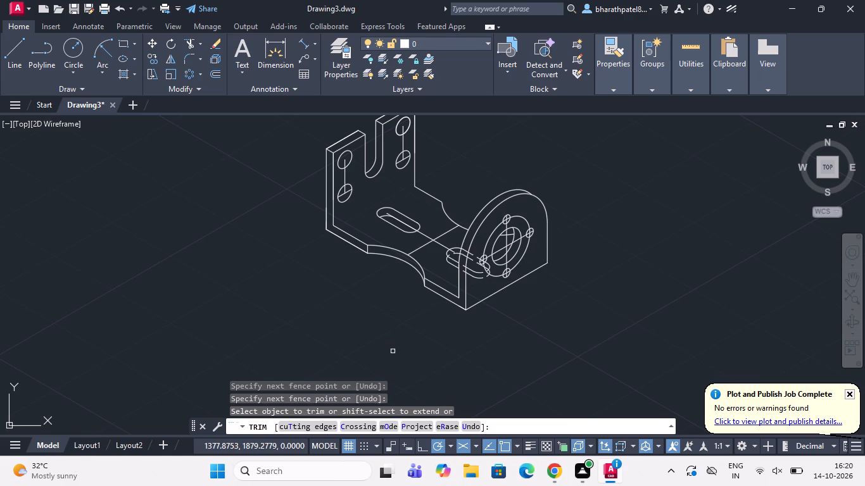
scroll(341, 202, up, 2)
click(339, 184)
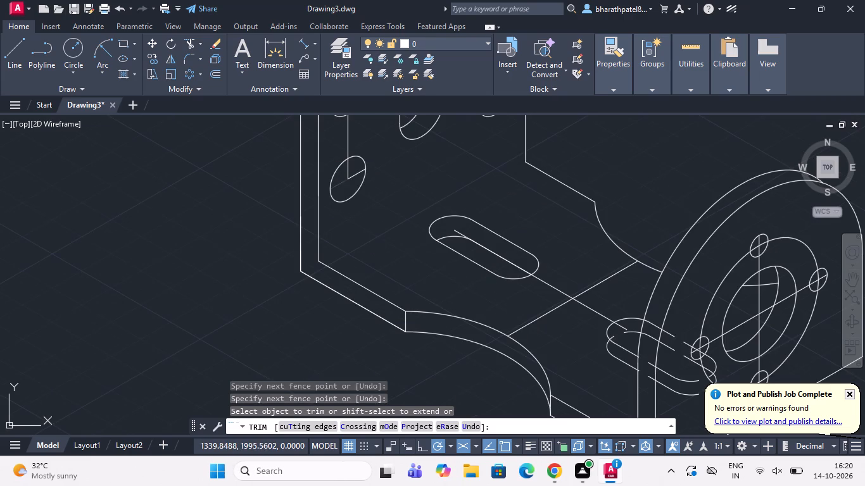
click(358, 173)
scroll(368, 208, down, 3)
scroll(415, 134, up, 3)
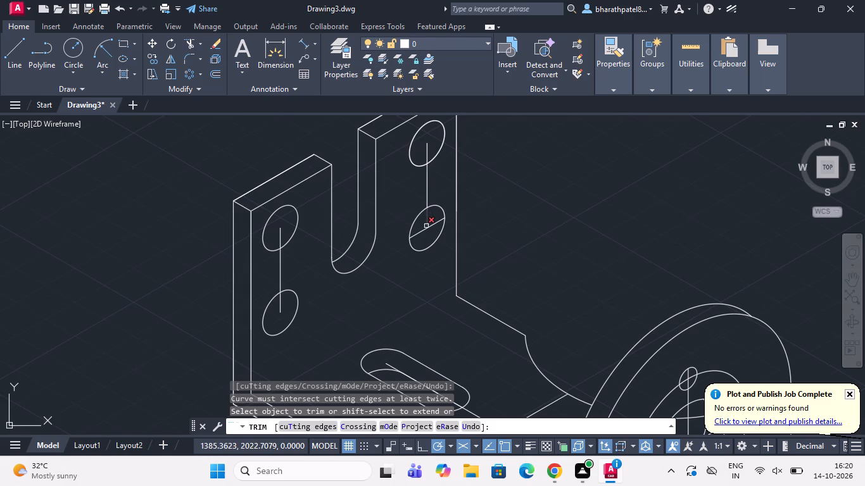
click(420, 232)
click(437, 220)
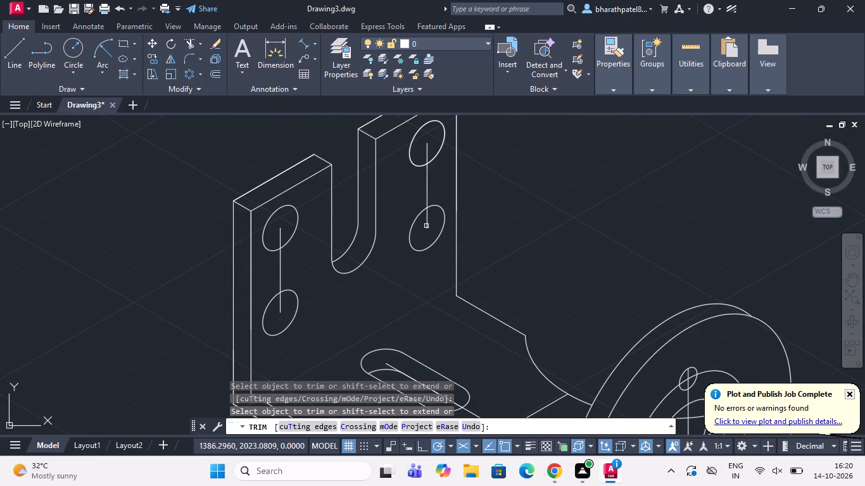
Trim away all pieces of the vertical lines joining the upper and lower holes on both sides of the slotted upright plate.
click(426, 226)
click(427, 189)
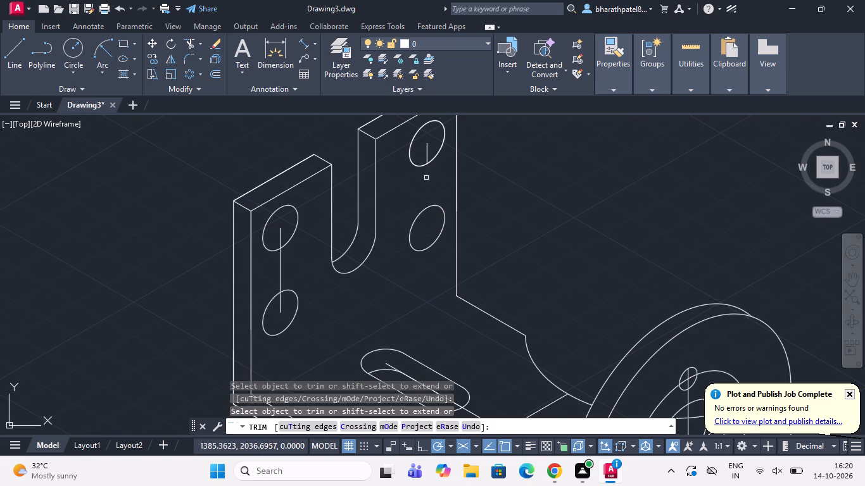
click(427, 154)
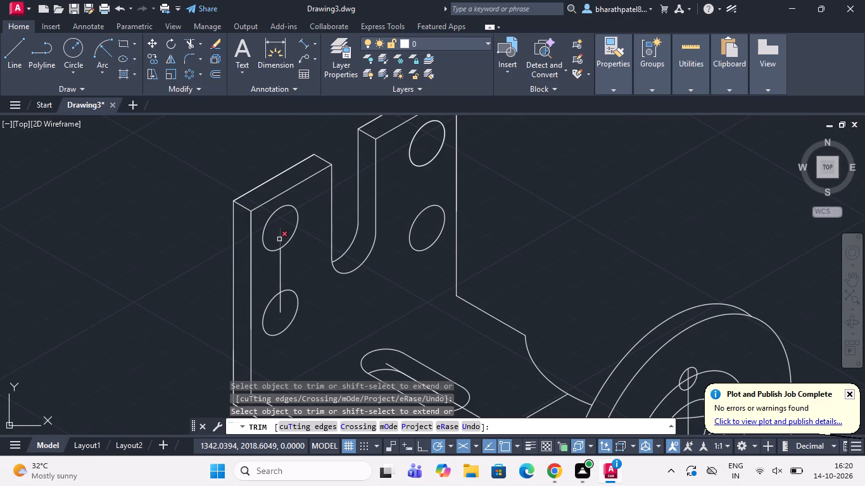
click(279, 239)
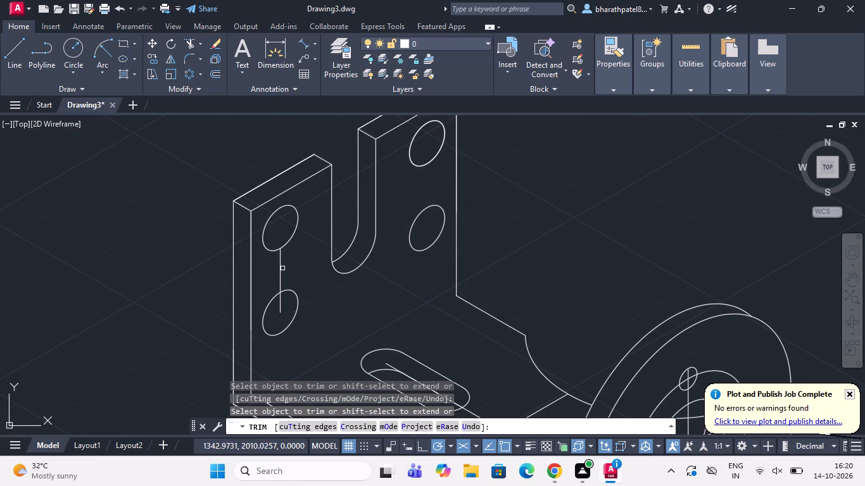
click(279, 275)
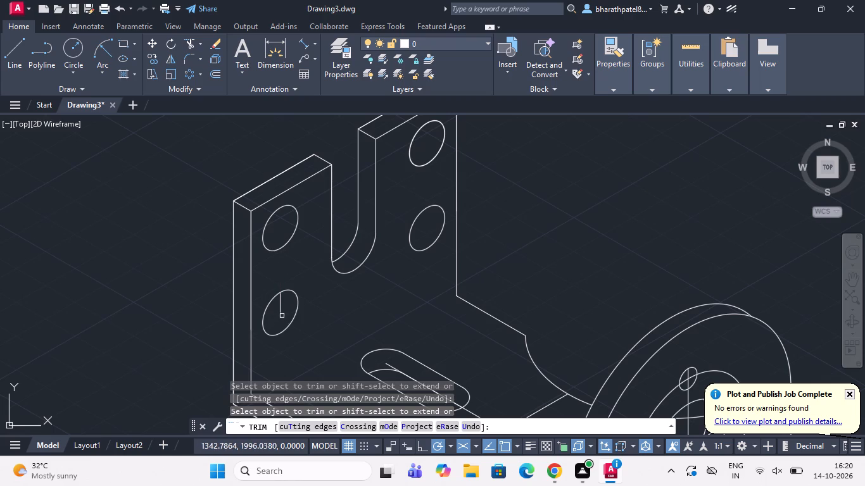
click(282, 310)
Draw a vertical centreline from the front upper hole's centre through the front lower hole's centre, ending below that hole on the slotted plate.
scroll(282, 310, down, 1)
click(11, 56)
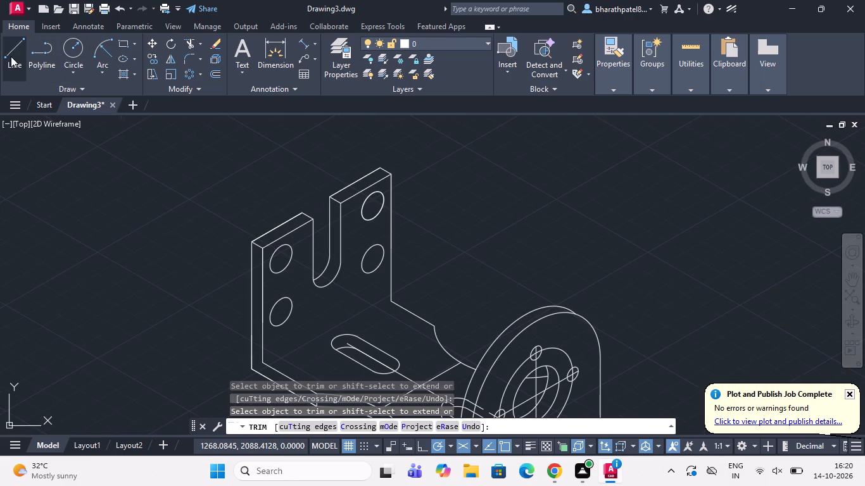
scroll(269, 283, down, 1)
scroll(280, 319, up, 2)
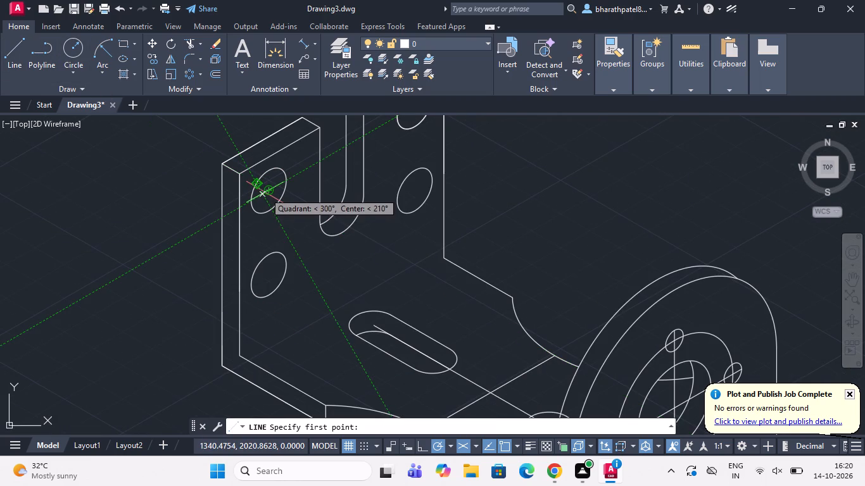
scroll(272, 189, up, 3)
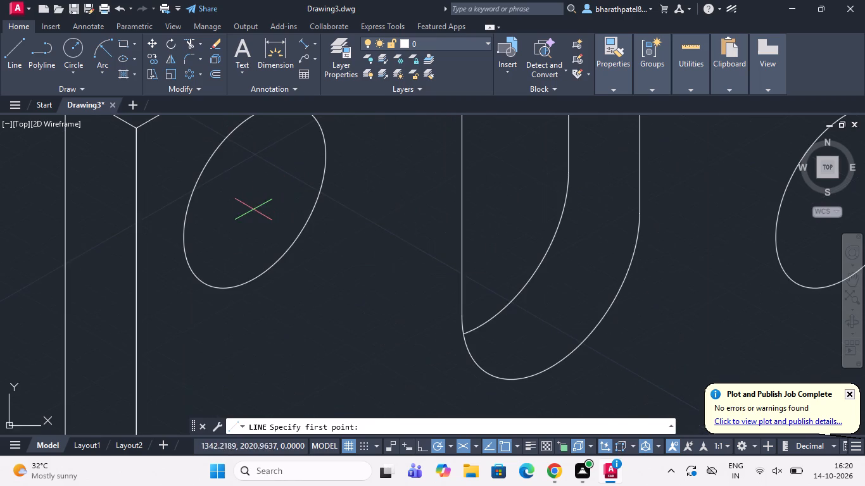
scroll(253, 210, down, 4)
click(253, 210)
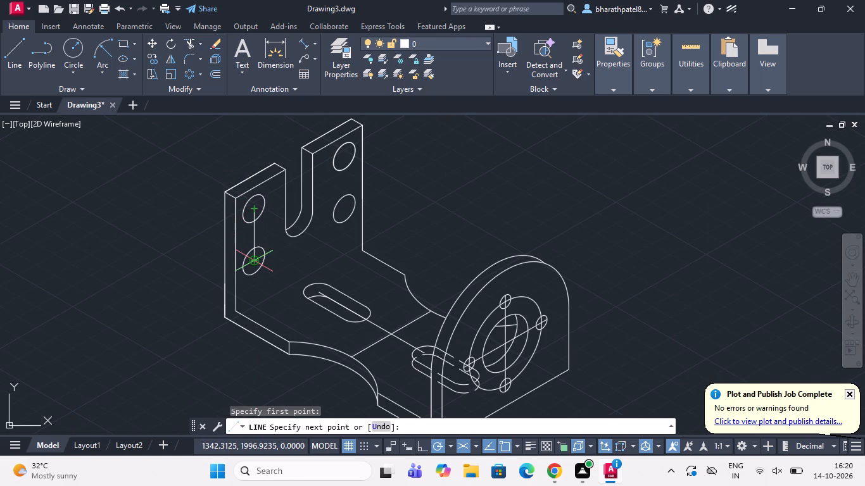
click(256, 262)
click(255, 288)
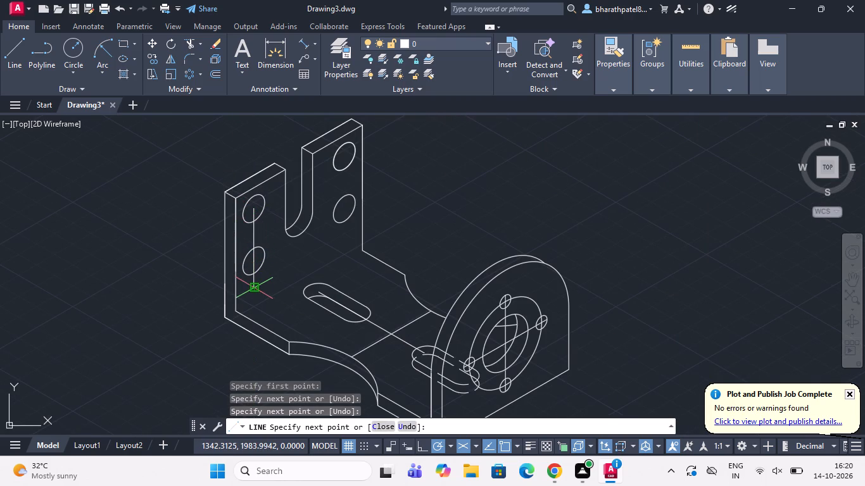
key(Escape)
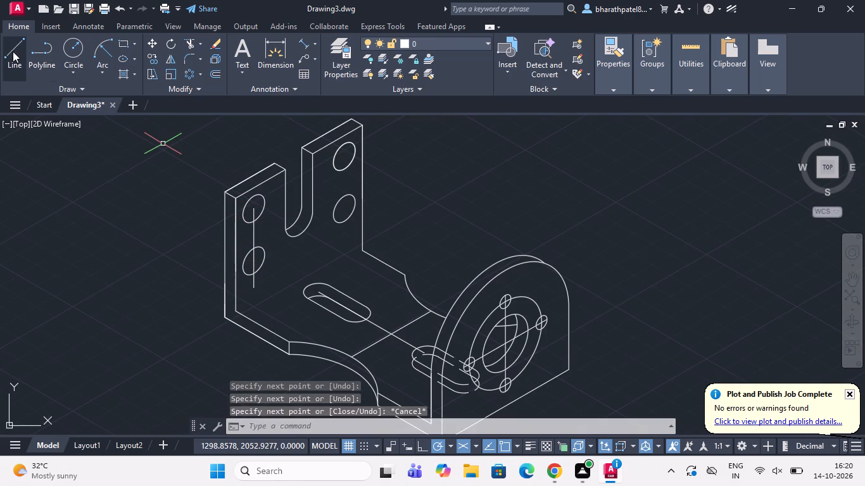
Draw a vertical centreline about 38 units long from the rear upper hole's centre down past the rear lower hole.
click(13, 51)
click(347, 156)
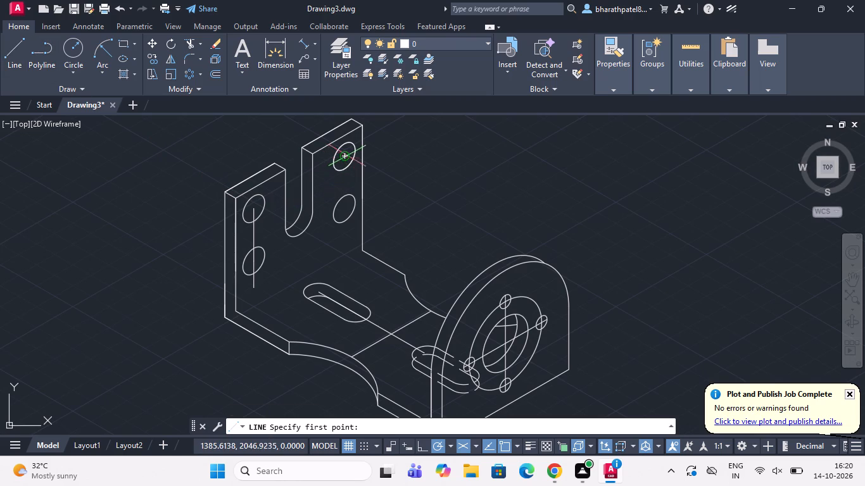
scroll(340, 215, up, 2)
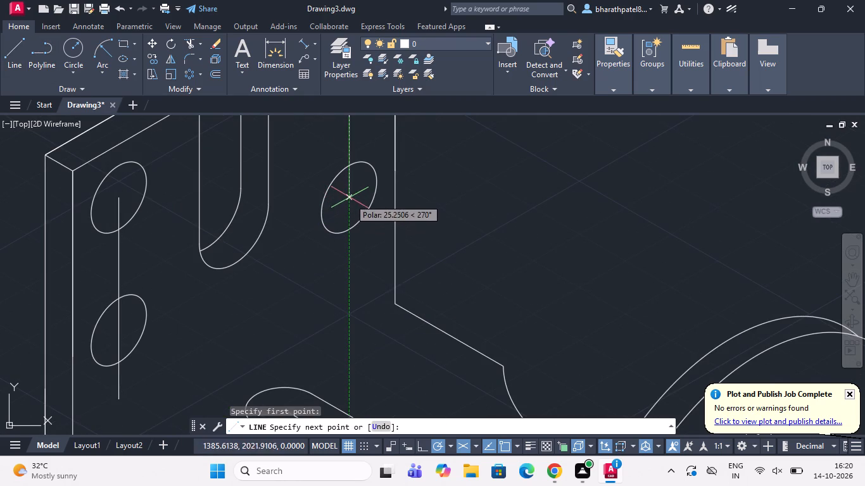
click(350, 268)
key(Escape)
Extend the rear holes' centreline by drawing a vertical line from the upper hole's centre to just below the plate's top edge.
scroll(344, 287, down, 3)
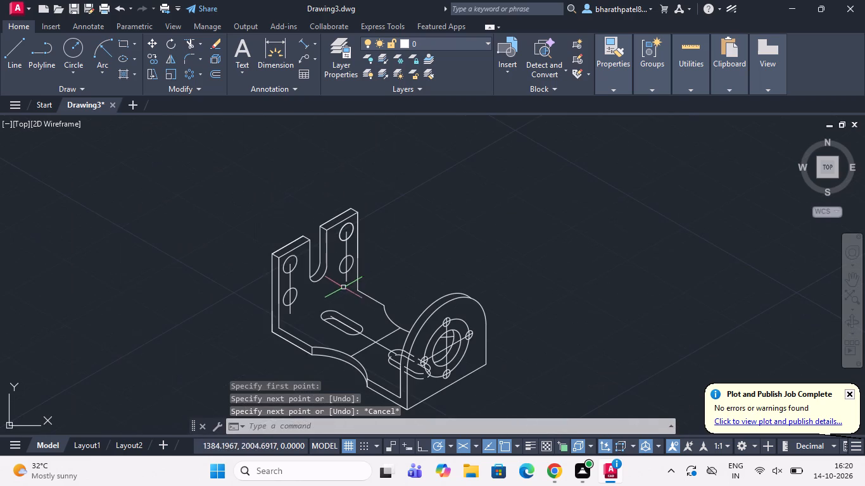
click(16, 54)
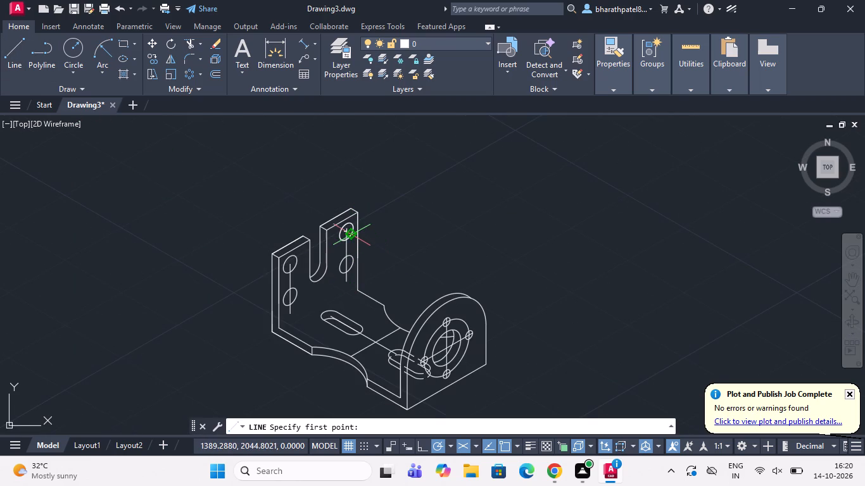
scroll(349, 233, up, 2)
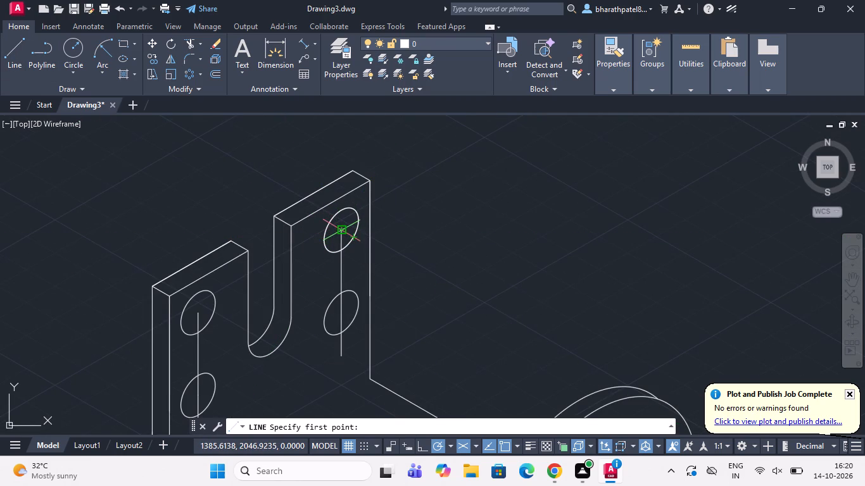
click(341, 234)
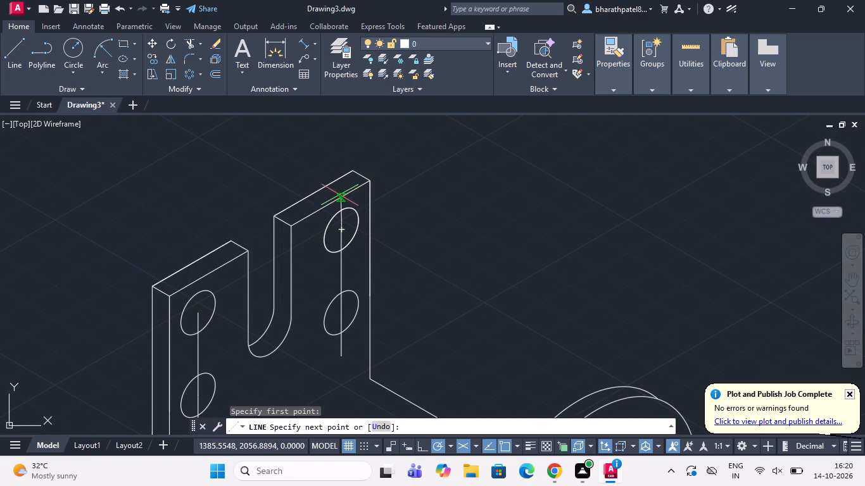
scroll(339, 196, up, 4)
click(355, 225)
key(Escape)
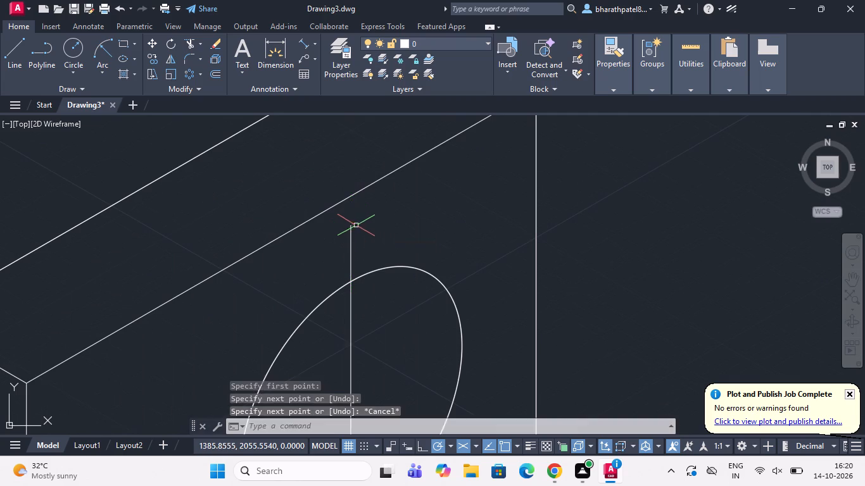
Extend the front holes' centreline by drawing a vertical line from the upper hole's centre to just above that hole.
scroll(356, 225, down, 5)
click(10, 49)
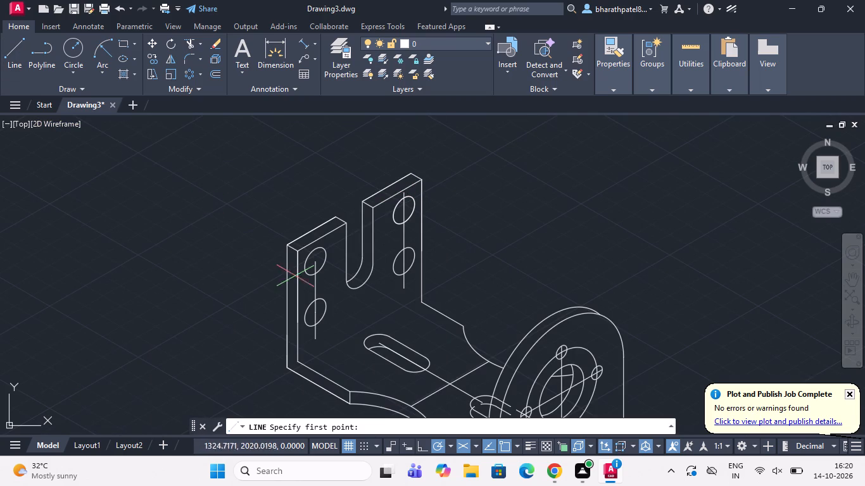
click(318, 259)
scroll(318, 259, down, 3)
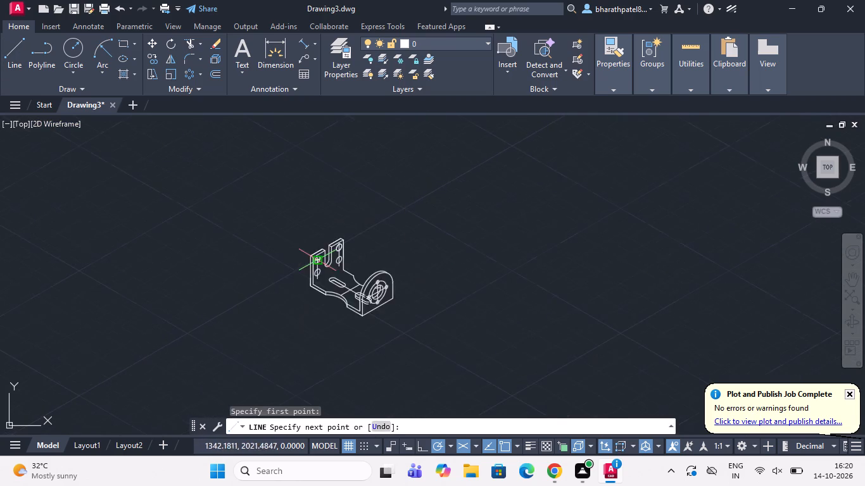
scroll(318, 259, up, 8)
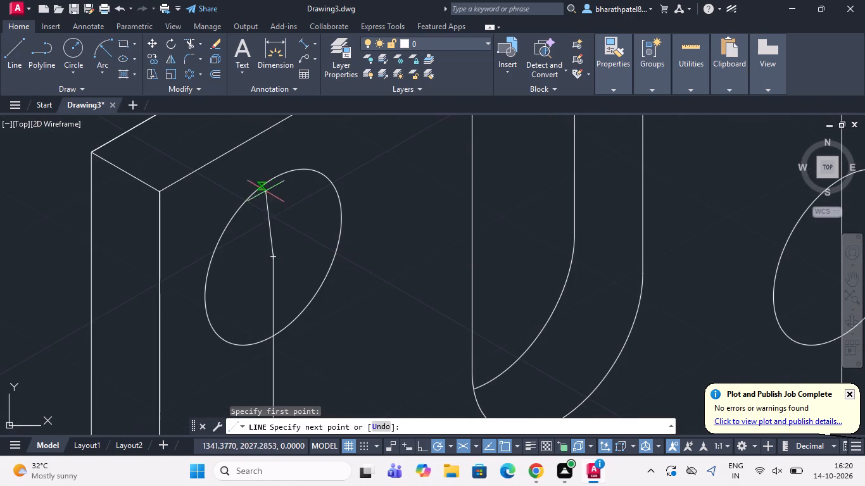
click(274, 145)
key(Escape)
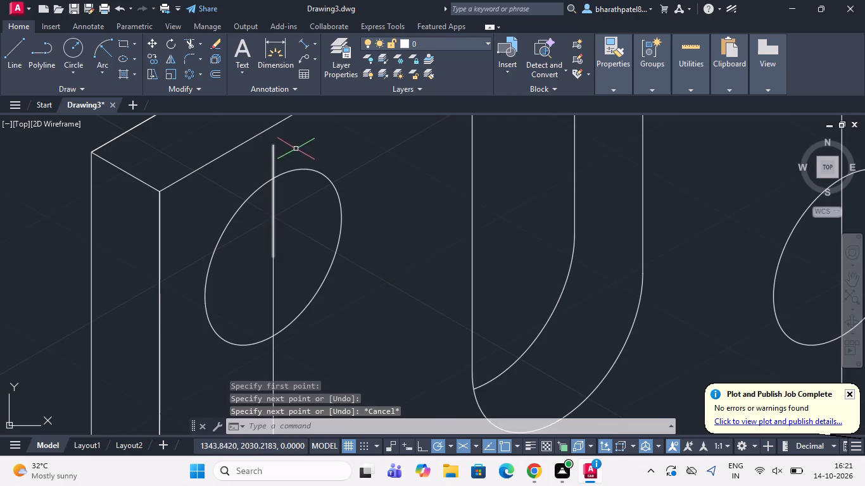
Draw a centreline about 57 units long at 30° from the front lower hole's centre, through the rear lower hole's centre, to just past that hole.
scroll(302, 150, down, 3)
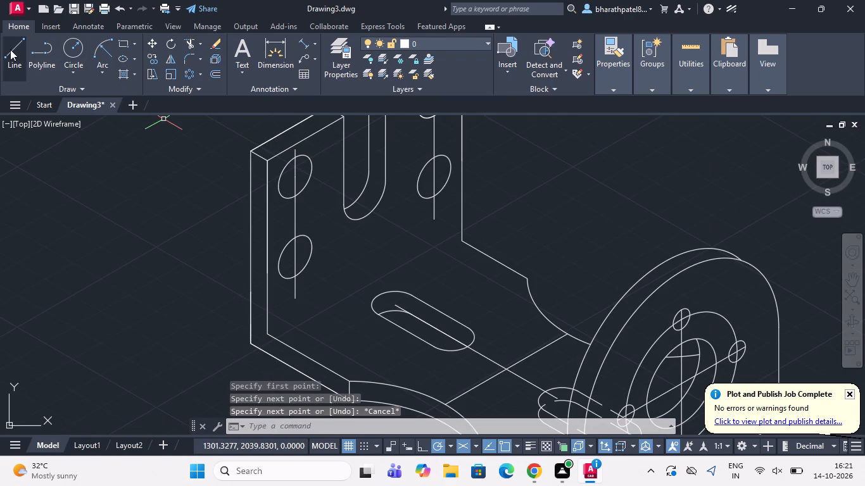
click(10, 49)
scroll(300, 252, up, 2)
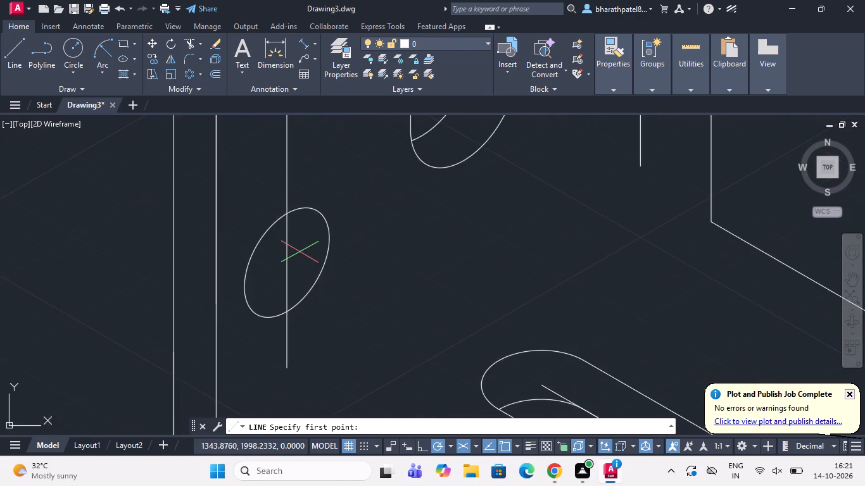
scroll(298, 258, down, 3)
click(294, 263)
scroll(294, 263, down, 3)
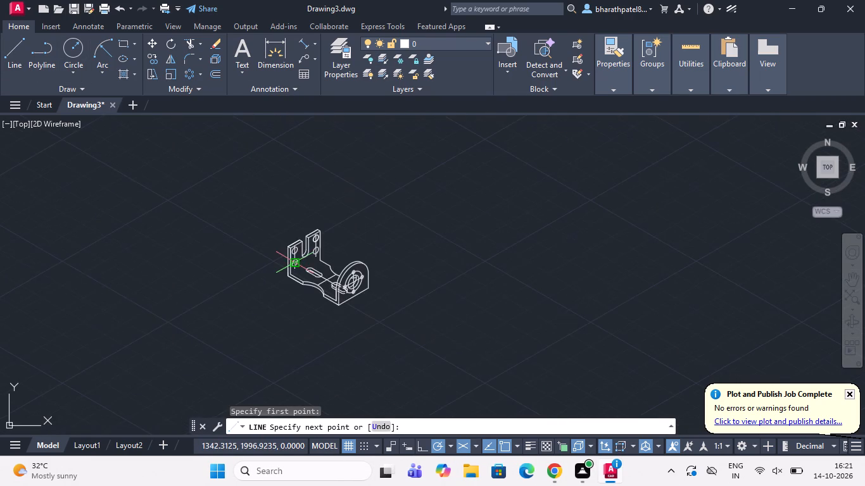
scroll(294, 263, up, 7)
scroll(294, 263, down, 2)
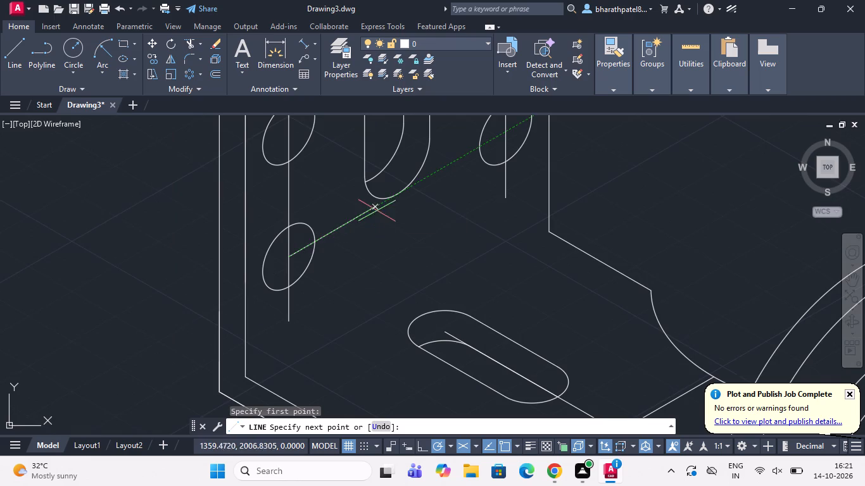
scroll(379, 207, down, 3)
scroll(437, 167, up, 3)
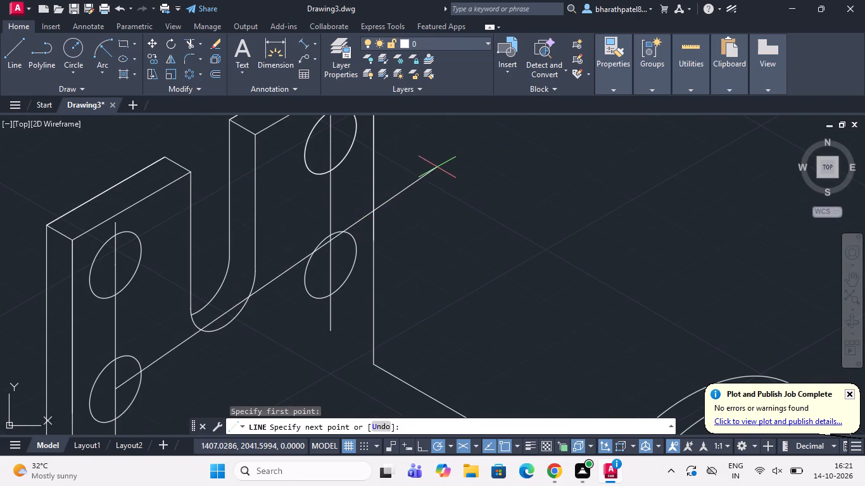
scroll(362, 244, up, 2)
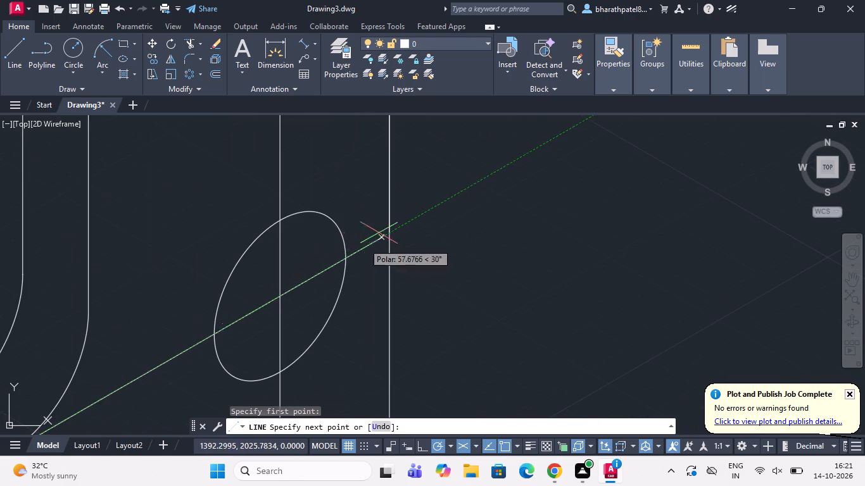
click(371, 240)
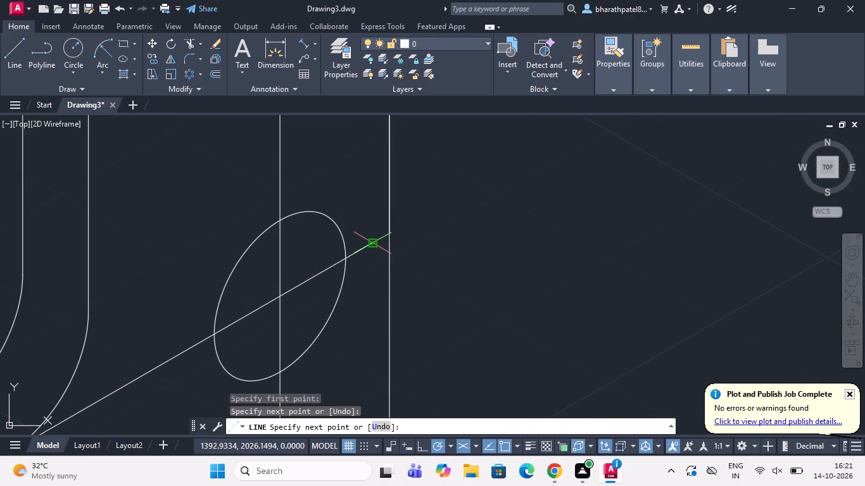
key(Escape)
Extend the lower holes' centreline about 8 units at 210° from the front lower hole's centre, ending just short of the plate's front vertical edge.
click(22, 54)
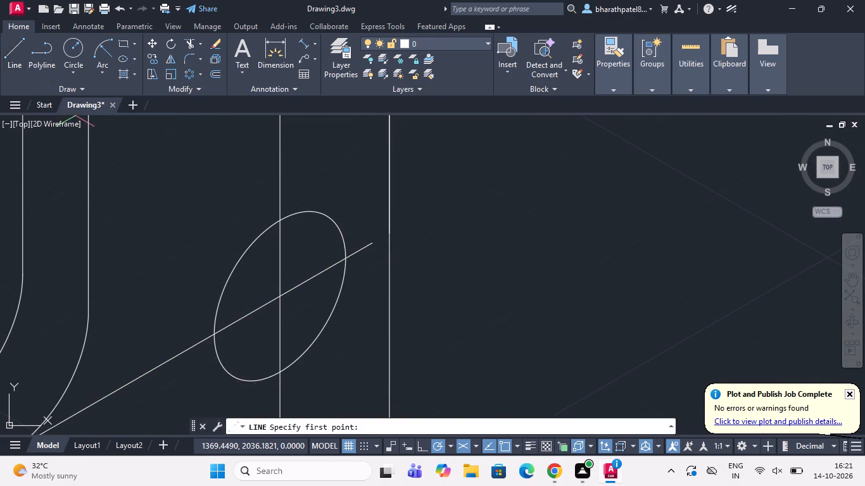
scroll(599, 203, down, 3)
scroll(466, 309, down, 2)
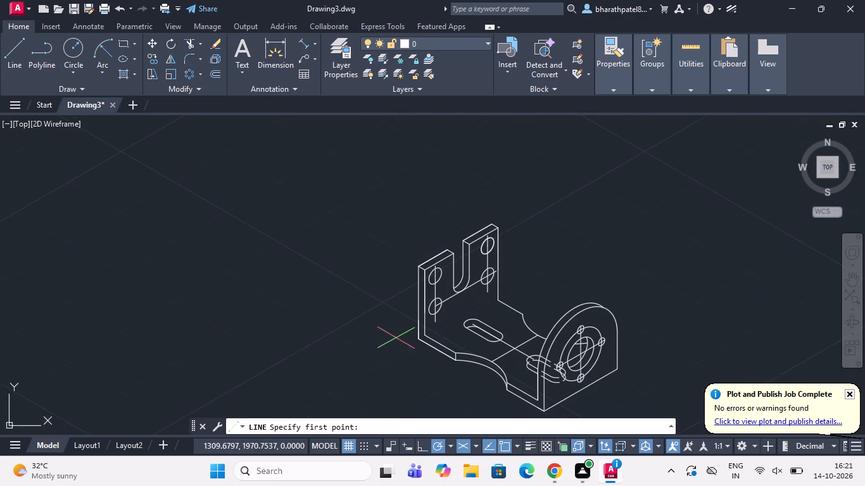
scroll(408, 318, up, 4)
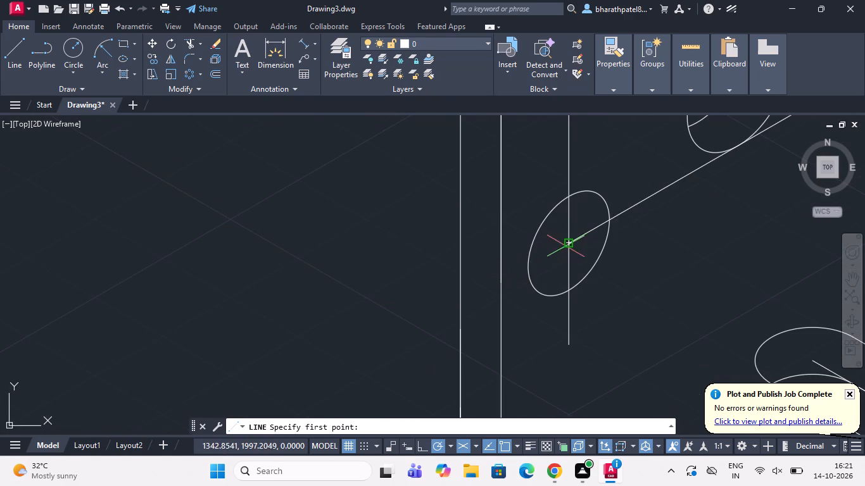
click(564, 246)
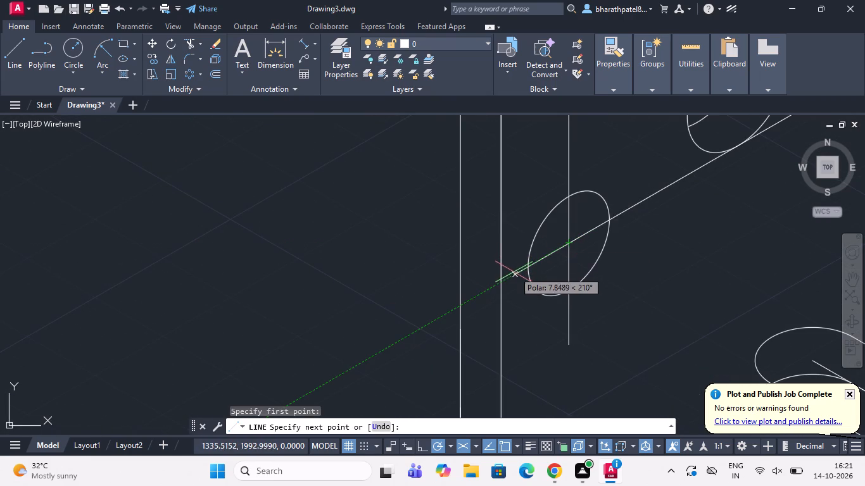
scroll(511, 276, up, 4)
click(514, 270)
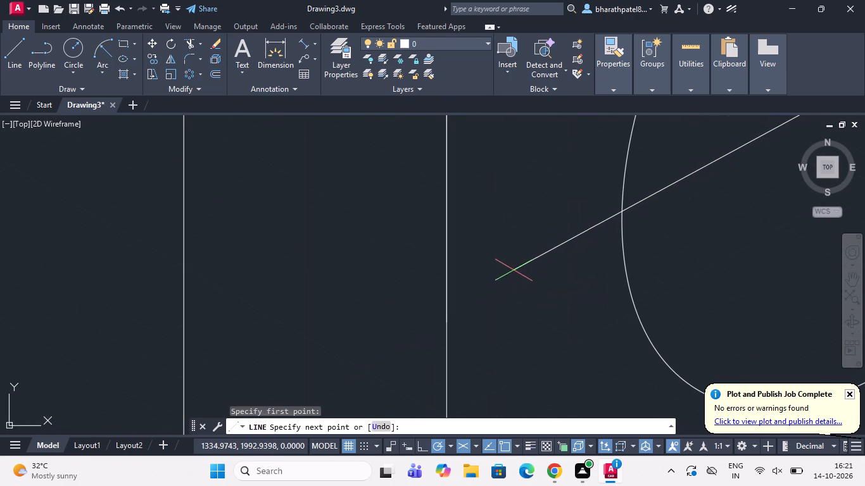
scroll(516, 272, down, 4)
key(Escape)
scroll(511, 287, down, 3)
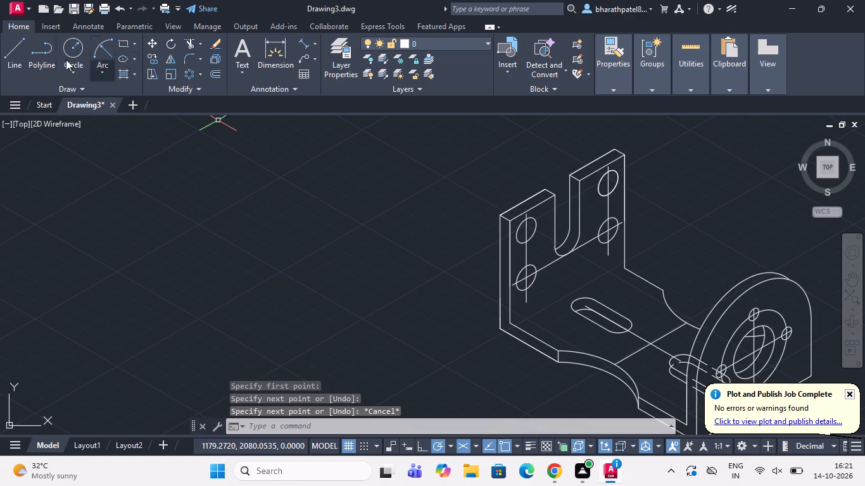
Draw a centreline about 58 units long at 30° from the front upper hole's centre, through the rear upper hole's centre, to just past that hole.
click(10, 58)
scroll(522, 229, up, 3)
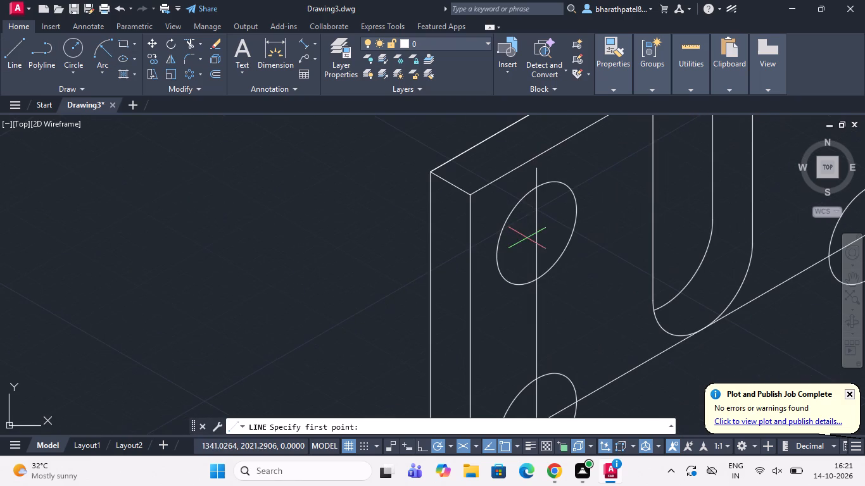
scroll(533, 232, down, 2)
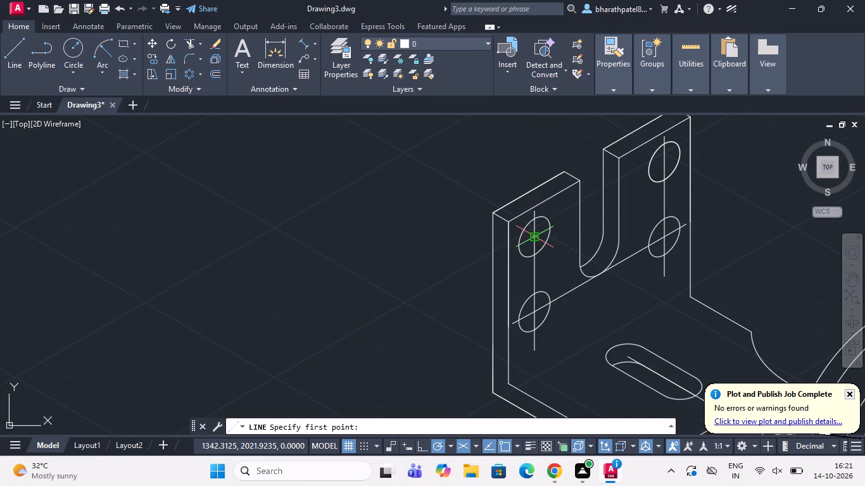
click(536, 237)
scroll(536, 237, down, 3)
scroll(564, 223, up, 4)
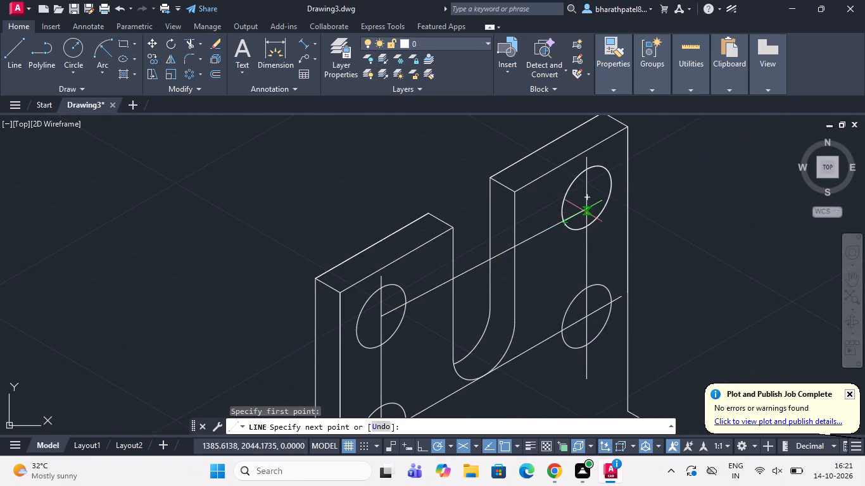
scroll(583, 211, up, 2)
scroll(582, 182, down, 3)
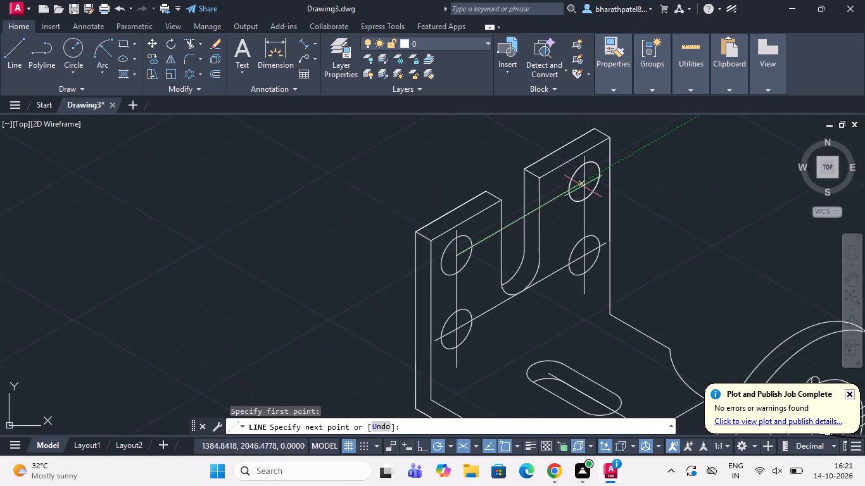
scroll(606, 175, up, 6)
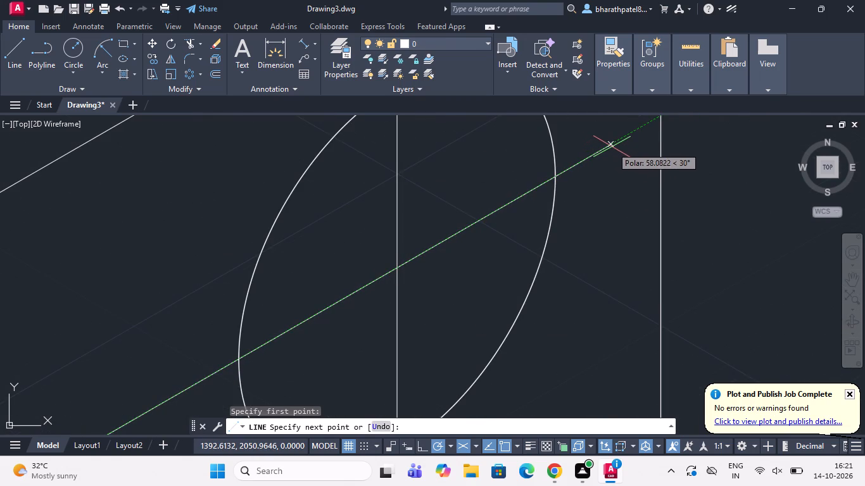
click(612, 147)
key(Escape)
Extend the upper holes' centreline about 8.5 units at 210° from the front upper hole's centre, ending just short of the plate's front vertical edge.
click(22, 63)
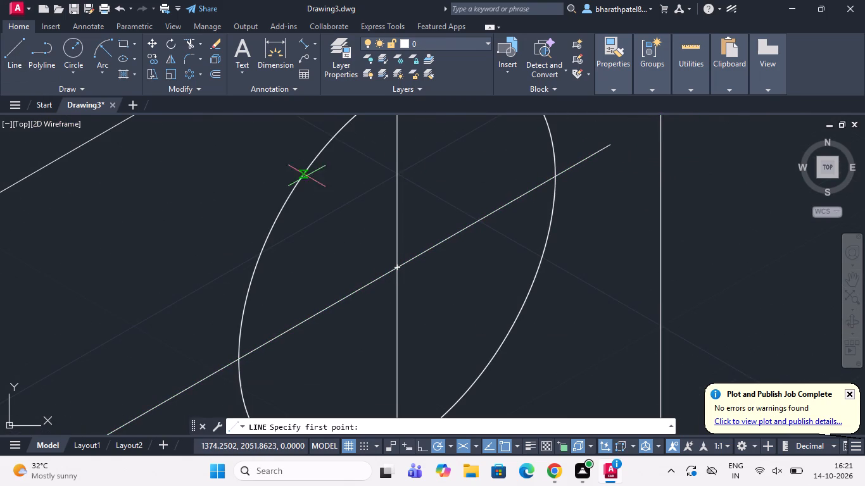
scroll(410, 189, down, 2)
scroll(469, 185, down, 3)
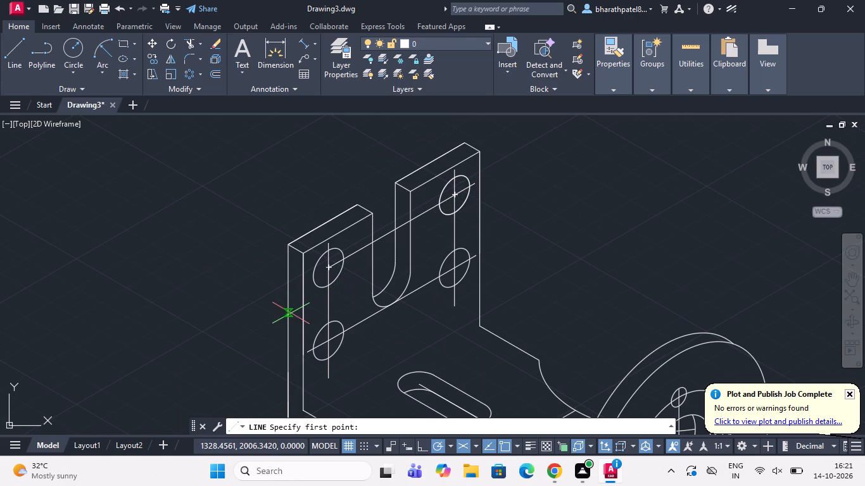
scroll(291, 313, up, 3)
scroll(389, 213, down, 2)
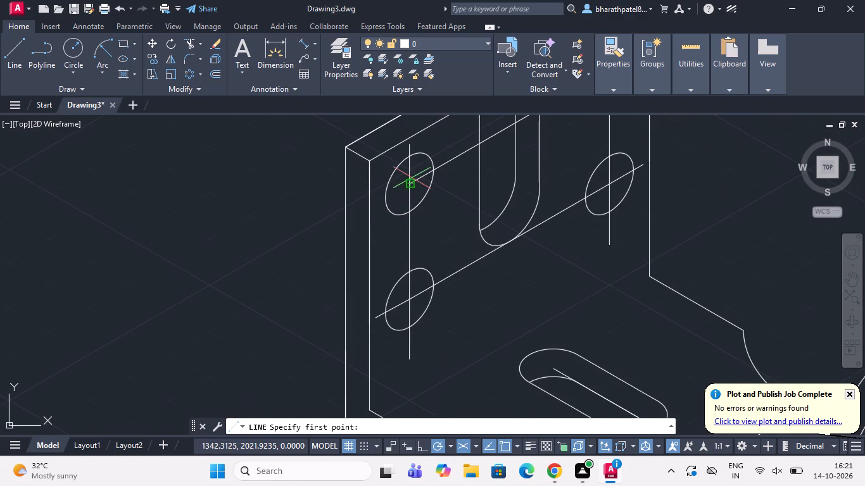
click(409, 184)
scroll(362, 218, up, 3)
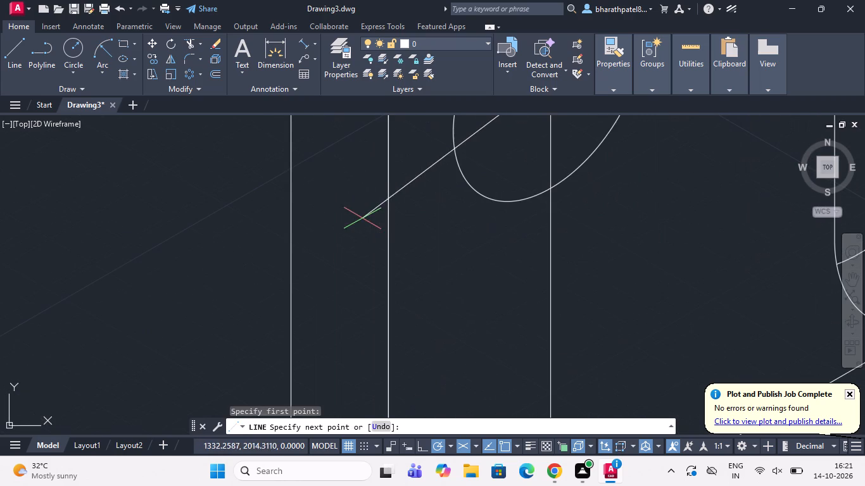
scroll(402, 188, down, 3)
scroll(401, 182, up, 2)
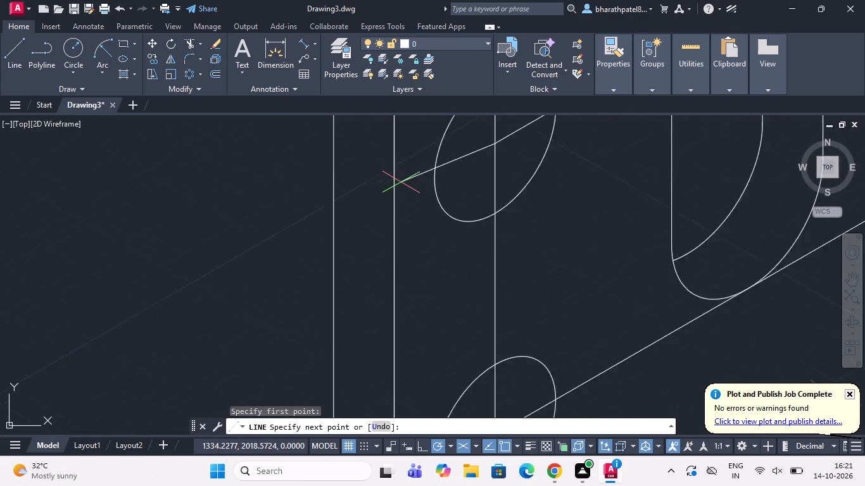
scroll(401, 182, up, 1)
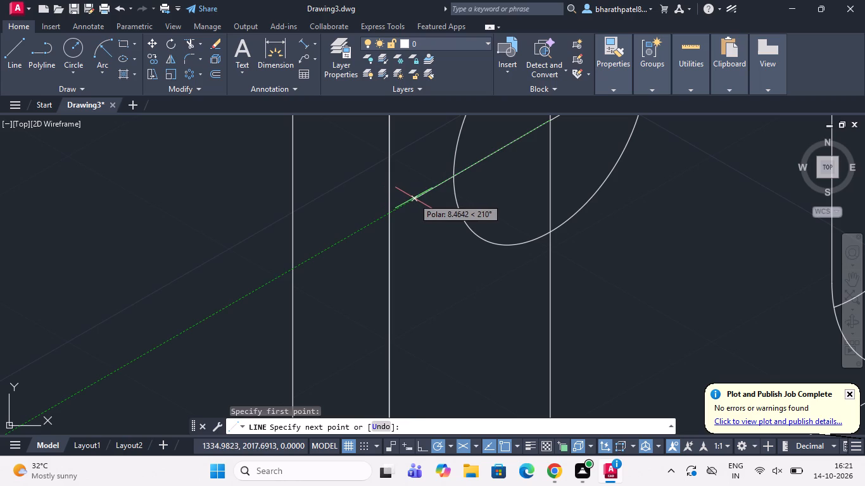
click(414, 198)
scroll(414, 198, down, 3)
key(Escape)
scroll(412, 224, down, 2)
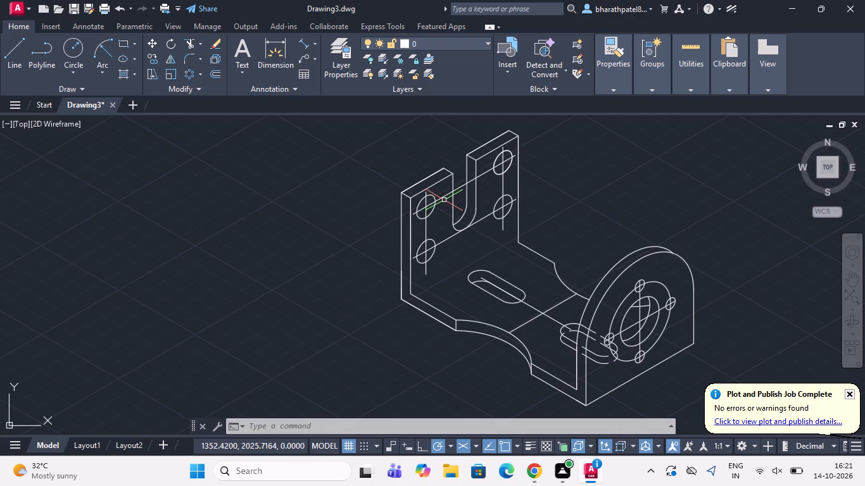
Change all vertical and 30° centreline segments through the slotted plate's four holes to the dashed ACAD_ISO02 linetype.
scroll(424, 208, up, 4)
click(426, 202)
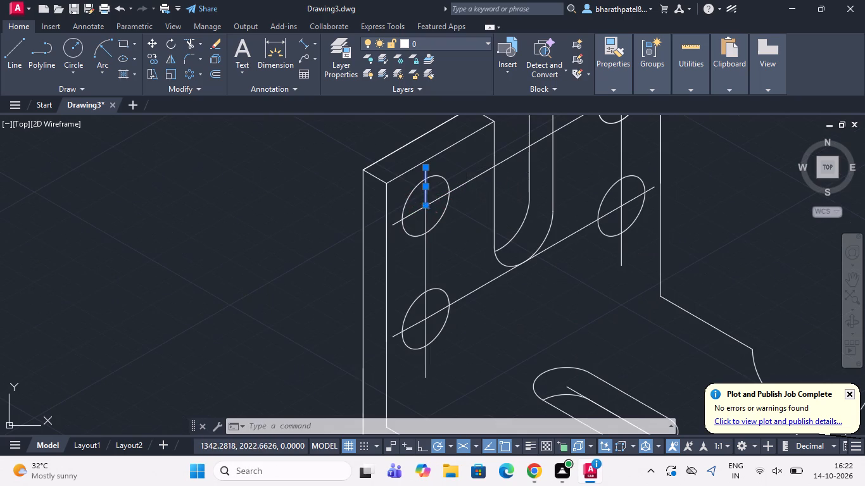
click(420, 209)
click(442, 195)
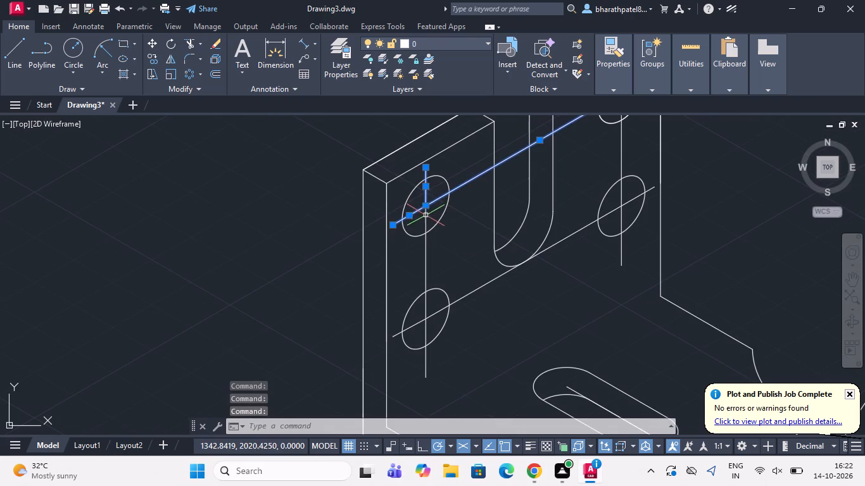
click(424, 217)
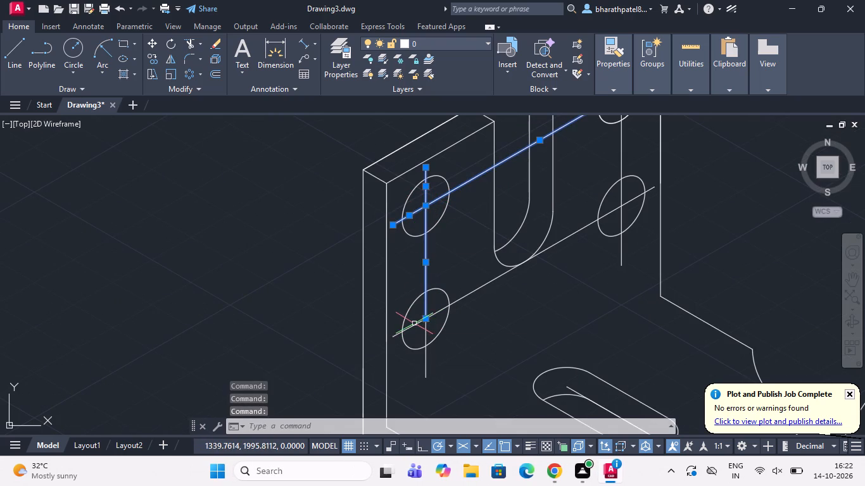
click(414, 323)
click(439, 309)
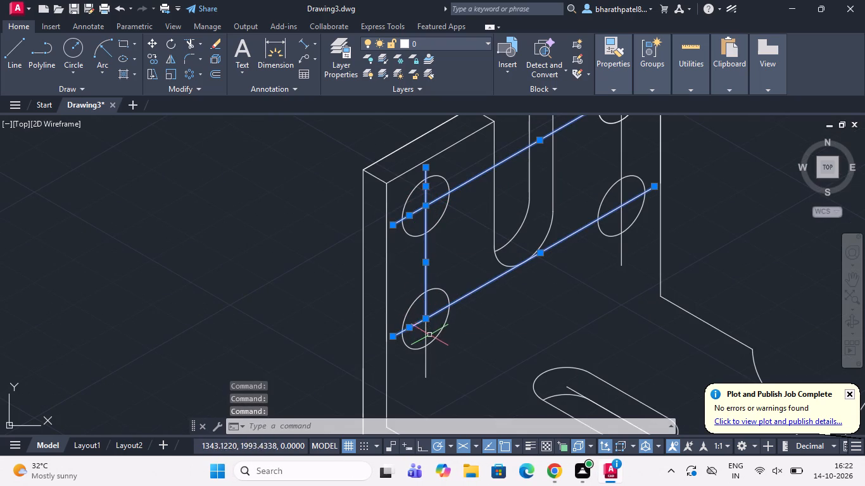
click(427, 340)
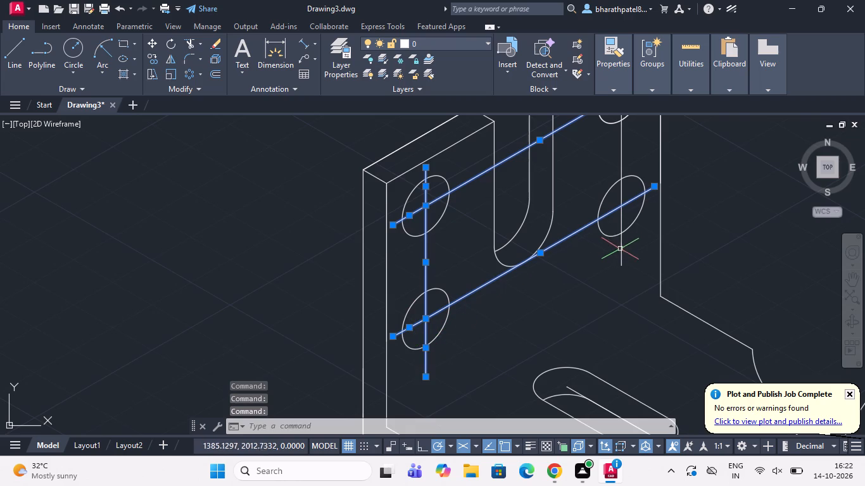
click(620, 249)
scroll(619, 252, down, 2)
scroll(619, 187, up, 4)
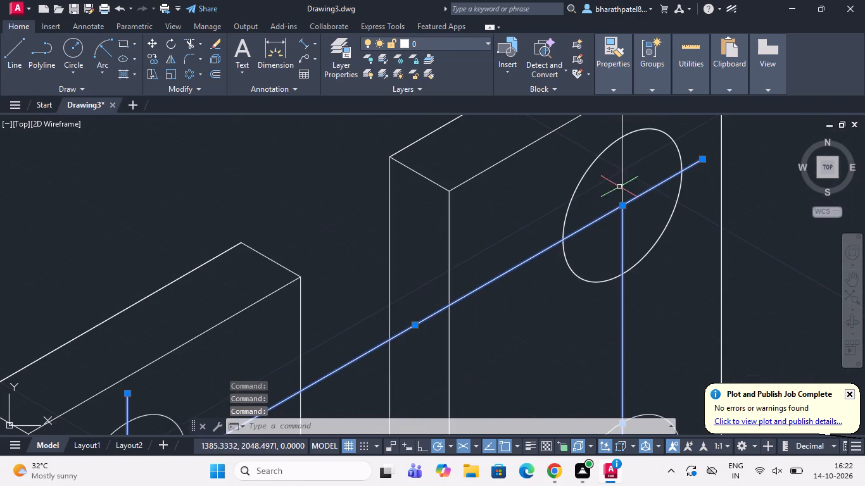
click(623, 166)
scroll(623, 166, down, 5)
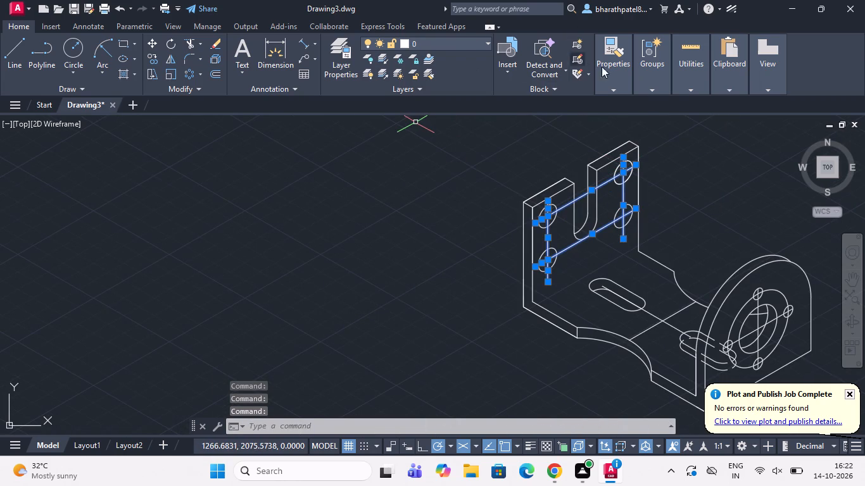
click(659, 133)
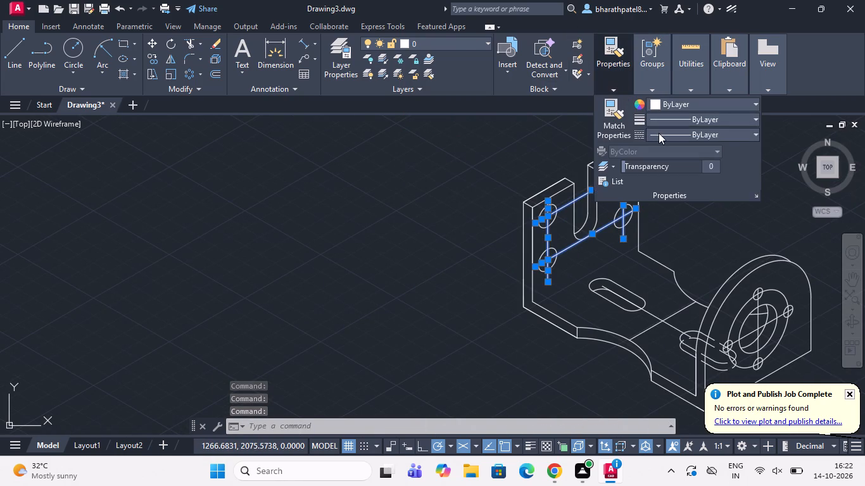
click(672, 179)
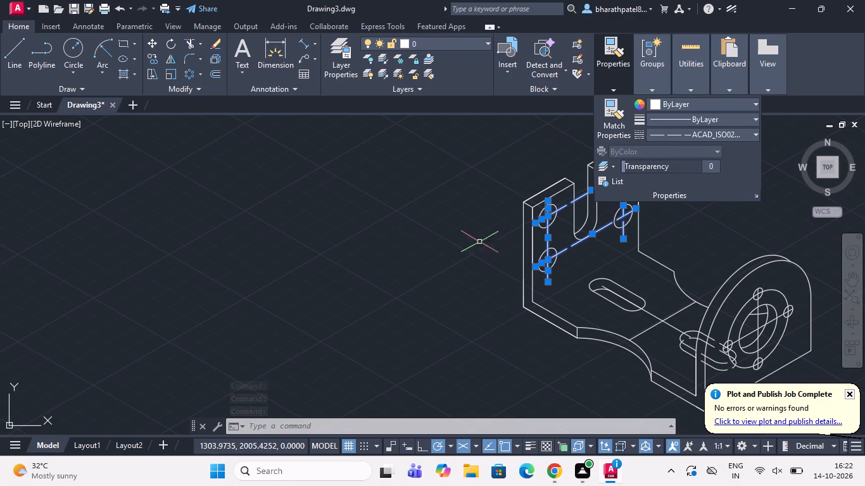
click(479, 242)
key(Escape)
key(Escape)
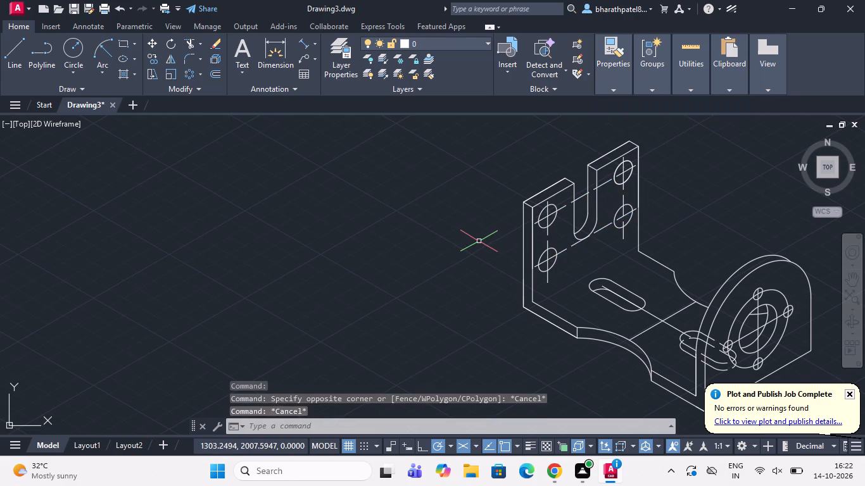
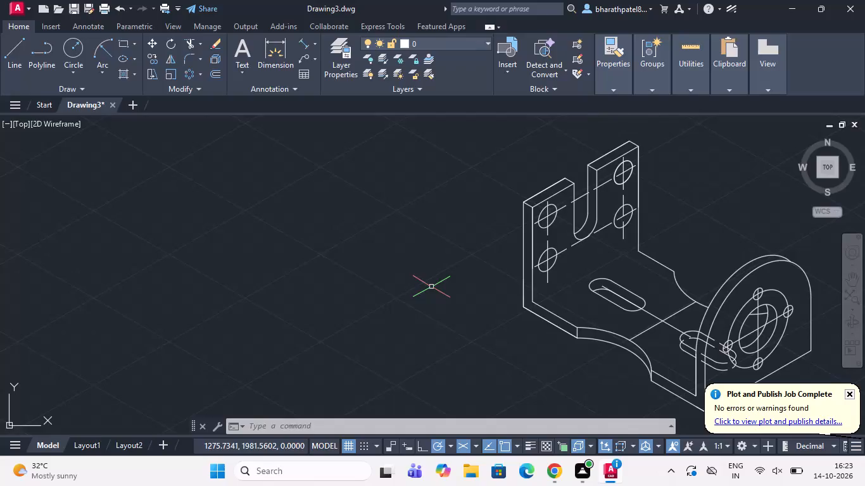
Add an aligned dimension along the bottom edge of the round-topped plate, placed just outside the bracket.
scroll(431, 287, down, 2)
scroll(533, 232, up, 1)
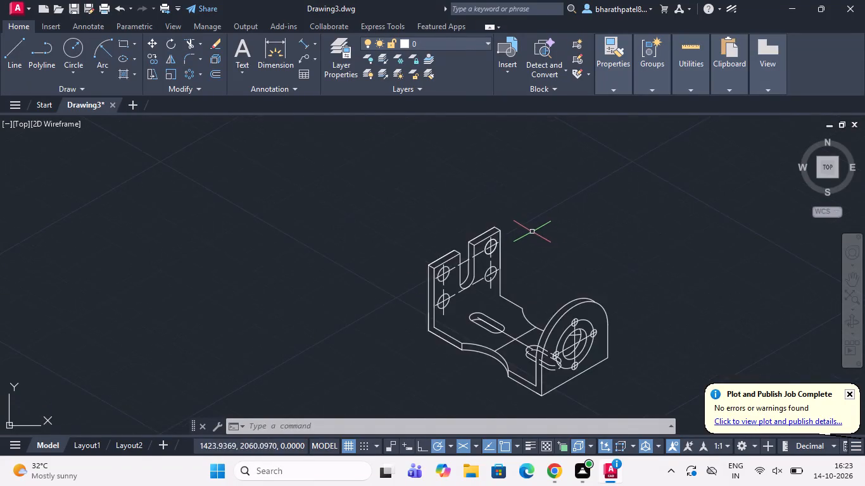
scroll(529, 232, down, 2)
scroll(579, 275, up, 2)
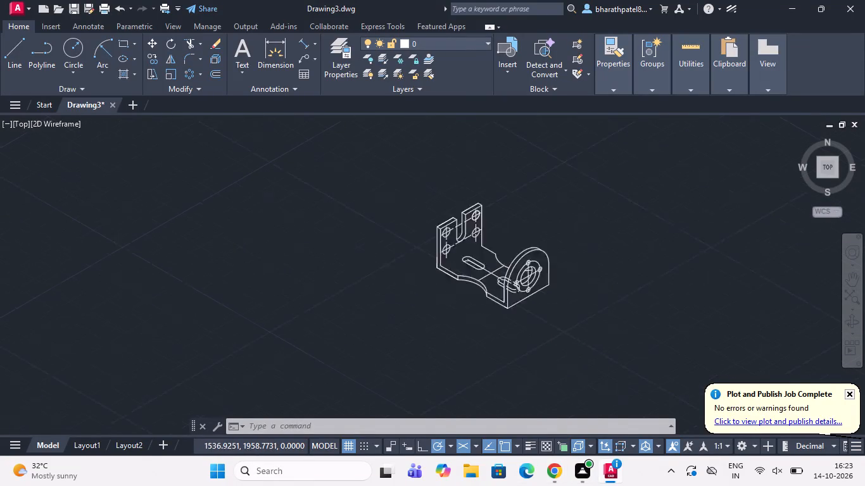
scroll(567, 299, up, 1)
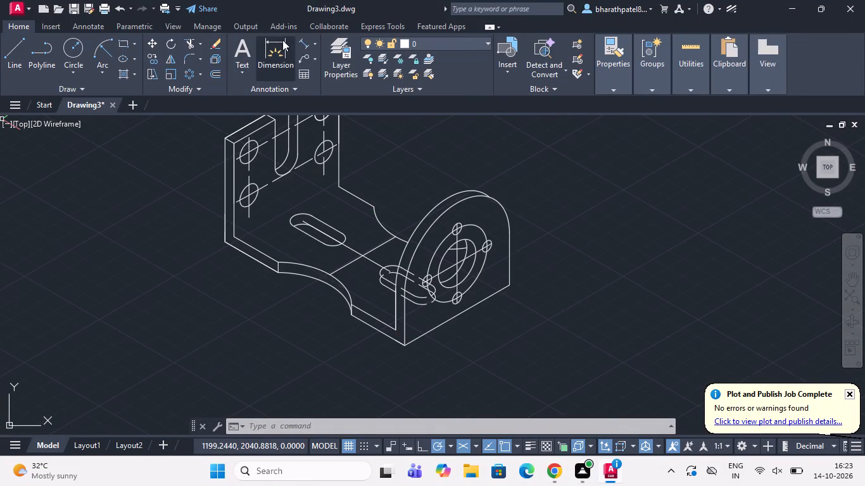
click(307, 41)
scroll(313, 306, down, 1)
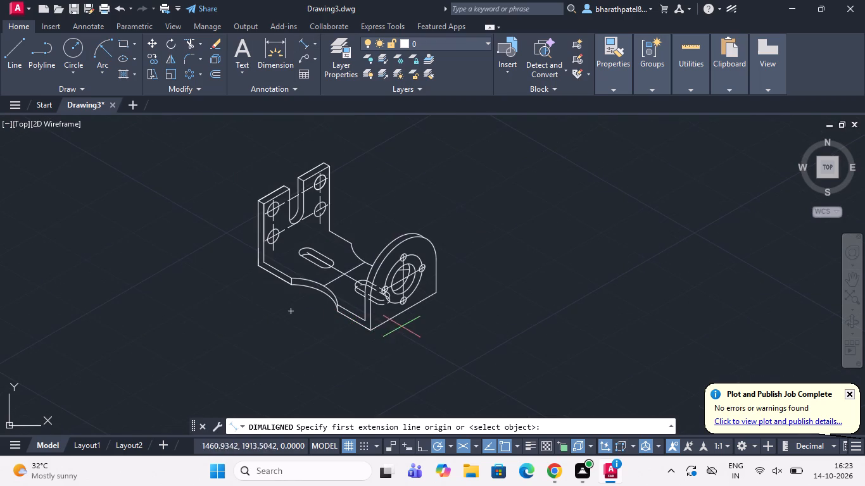
scroll(401, 327, up, 3)
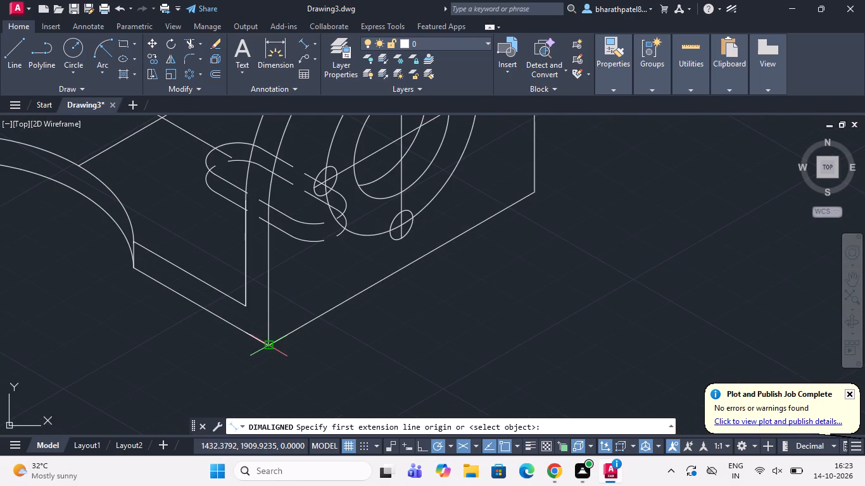
click(268, 348)
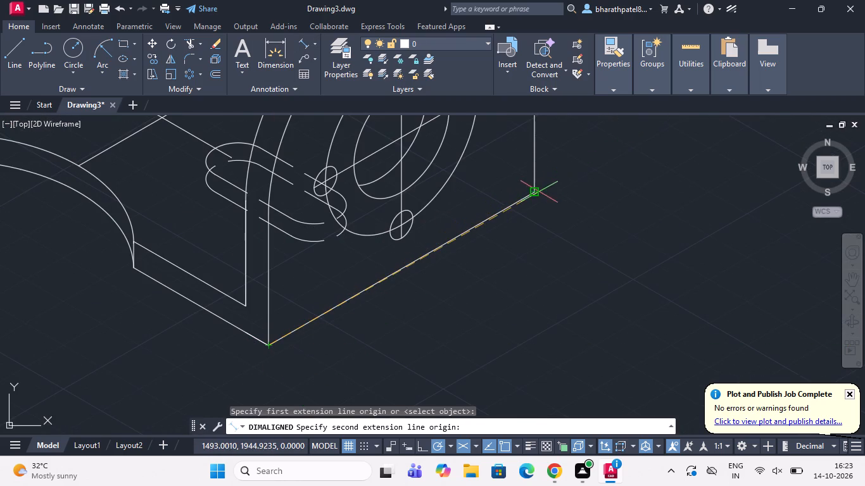
scroll(533, 194, up, 4)
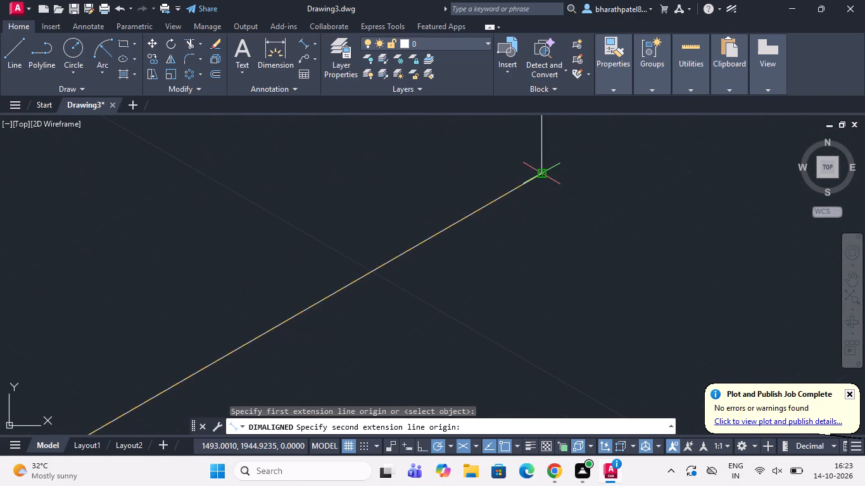
click(543, 175)
scroll(543, 175, down, 4)
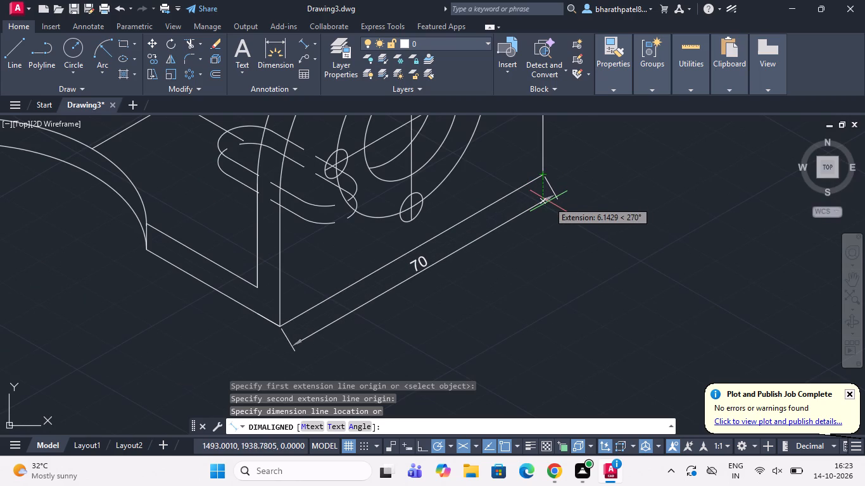
click(557, 232)
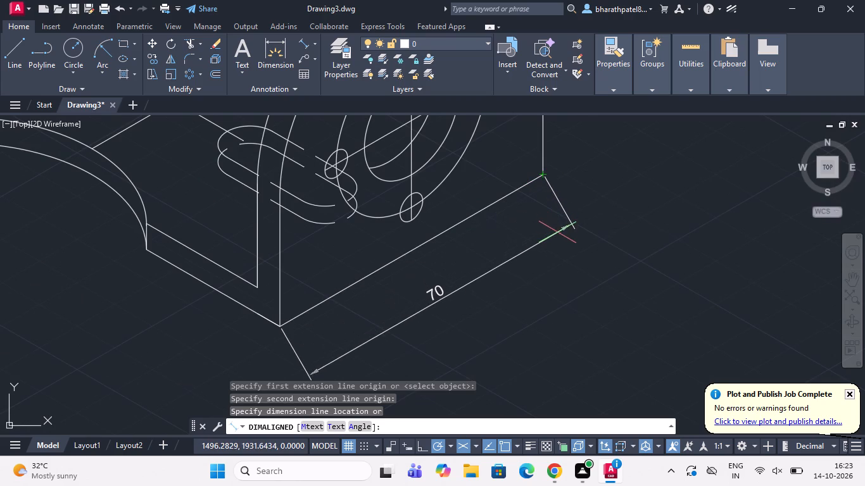
Add an aligned dimension along the base's full front edge, from the slotted plate's bottom corner to the round-topped plate's bottom corner.
scroll(574, 170, down, 2)
scroll(439, 283, down, 2)
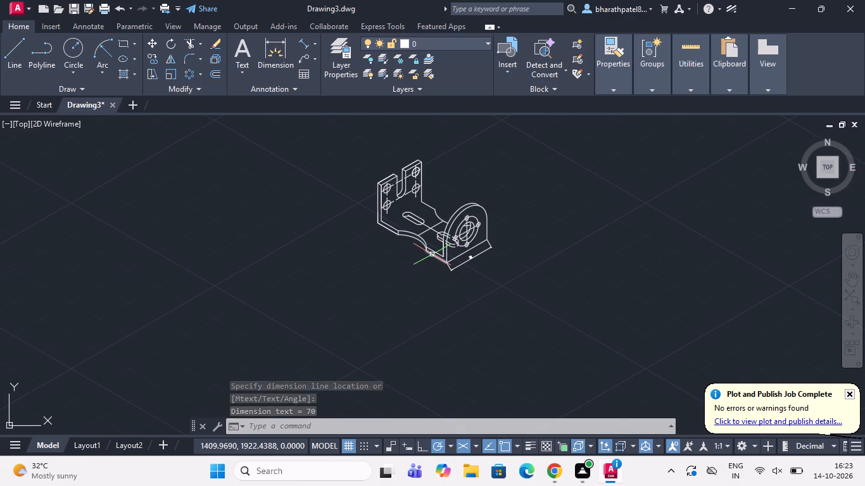
scroll(462, 258, up, 2)
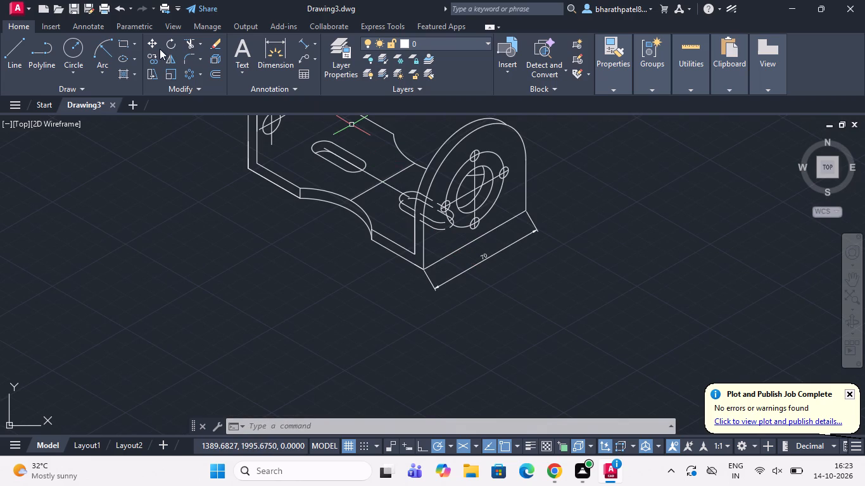
click(305, 42)
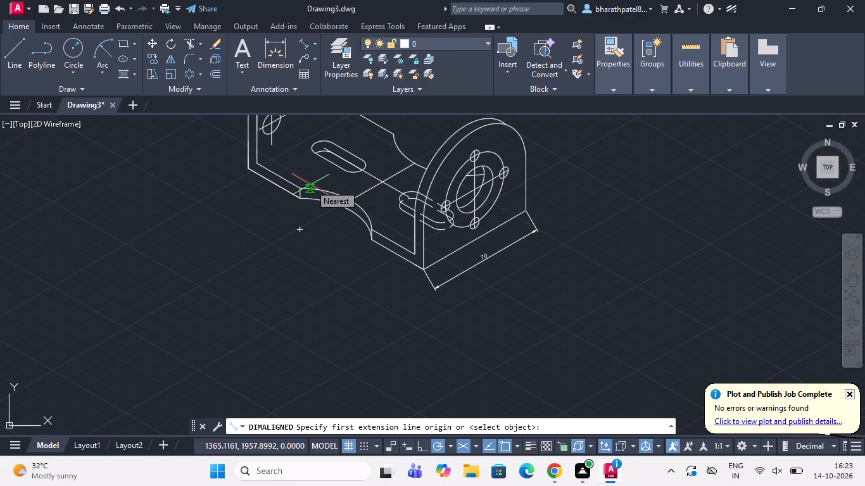
click(250, 168)
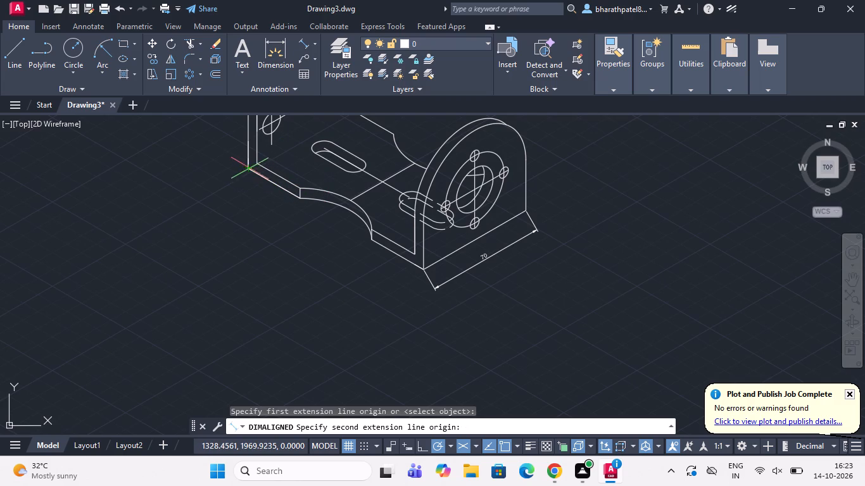
scroll(431, 271, up, 2)
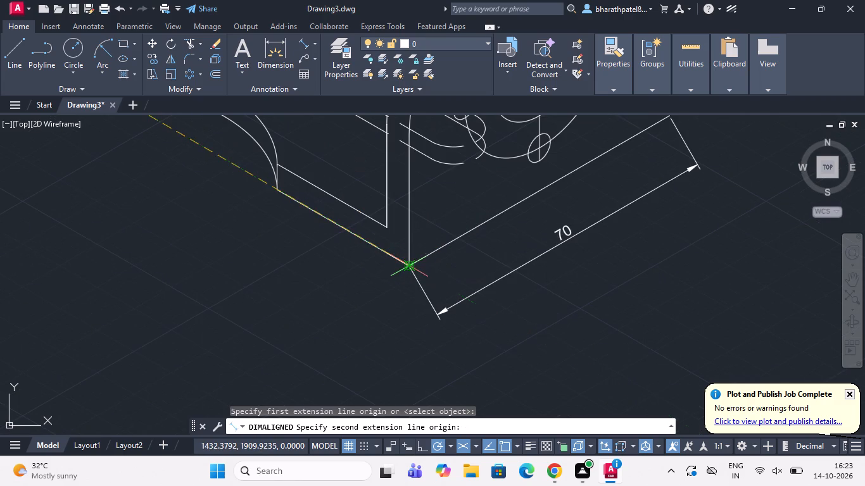
click(408, 263)
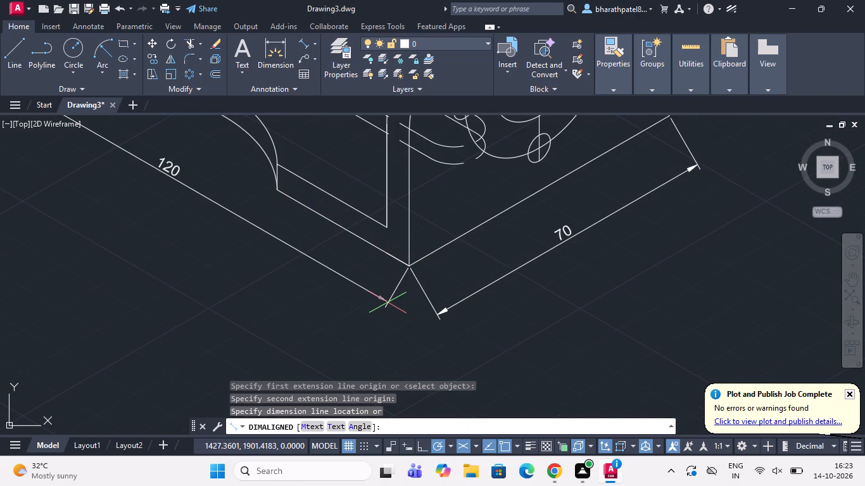
click(356, 340)
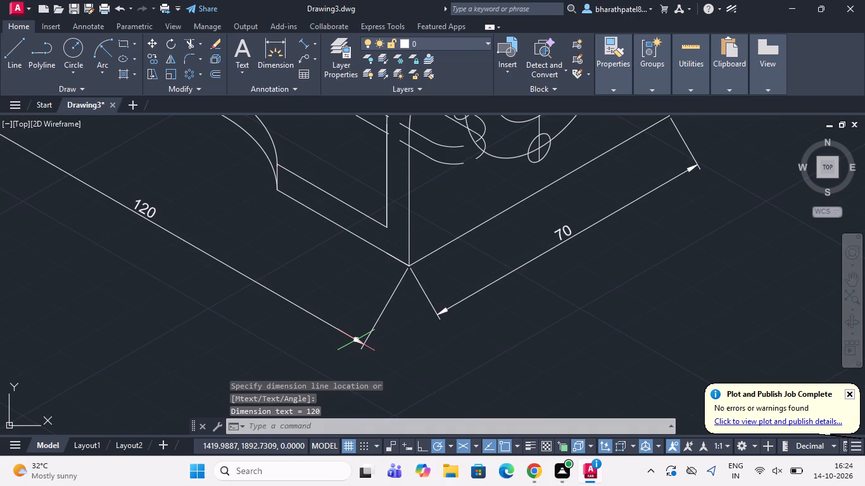
Draw a line about 54 units long at 330° from the slotted plate's bottom front corner, ending in line with the base's cross centreline.
scroll(356, 340, down, 2)
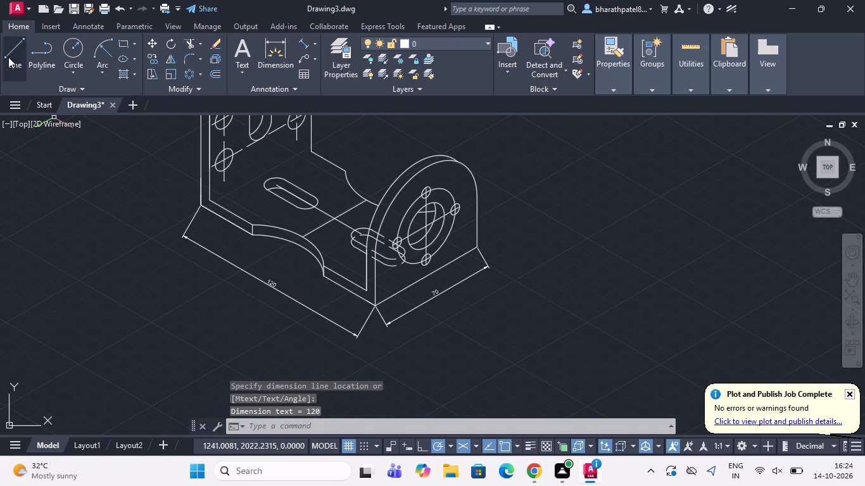
click(9, 56)
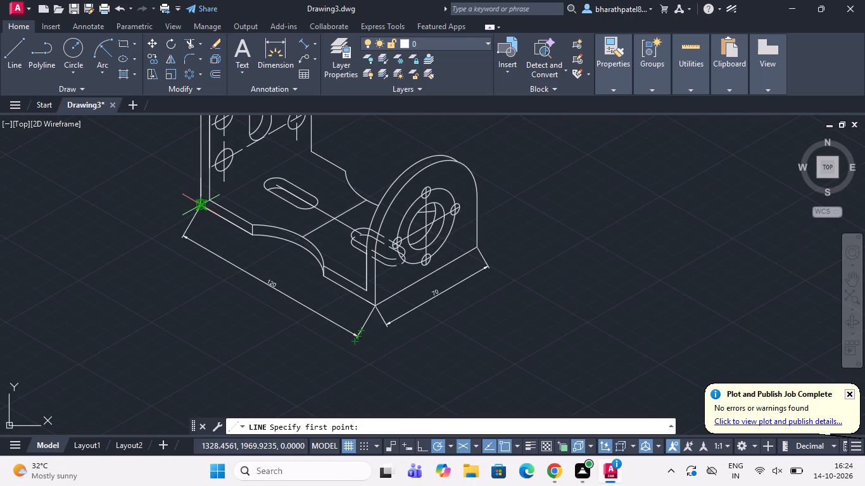
scroll(198, 211, up, 3)
click(205, 197)
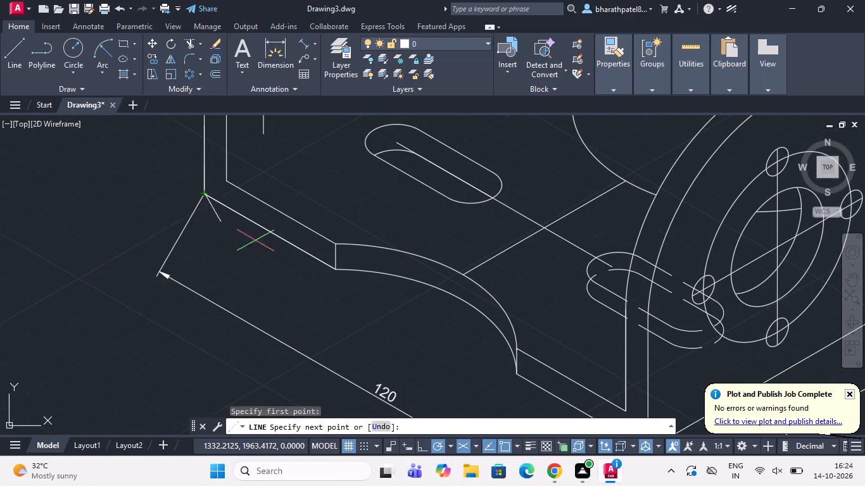
click(407, 309)
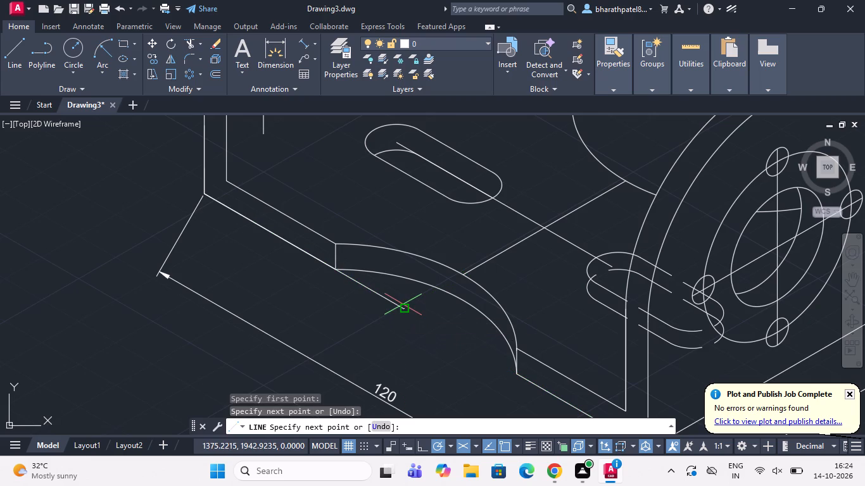
key(Escape)
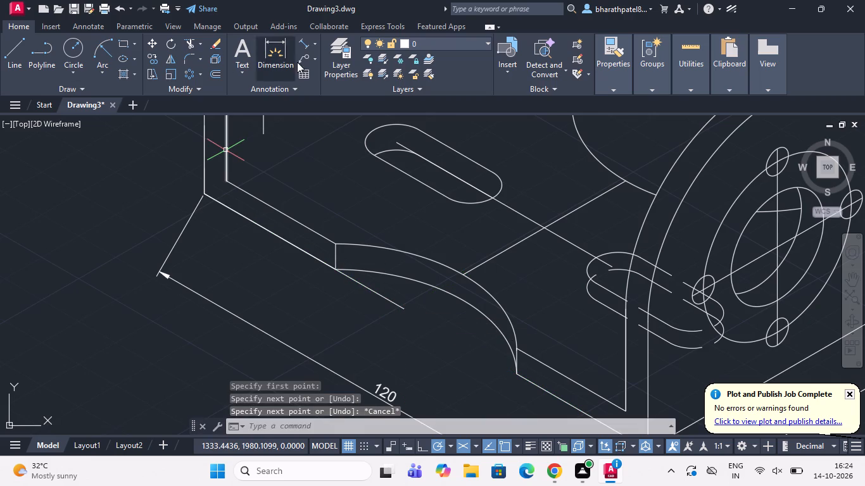
Add an aligned dimension to the new reference line, placed between the base's front edge and the overall length dimension.
click(300, 45)
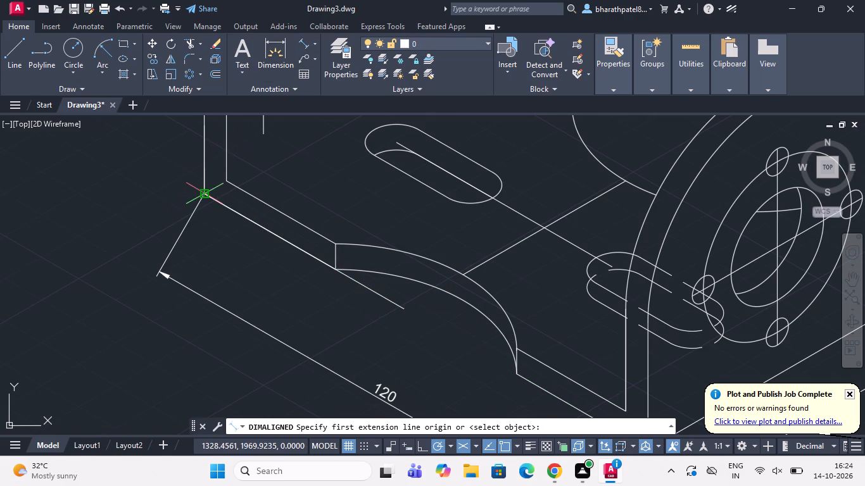
click(203, 194)
click(403, 308)
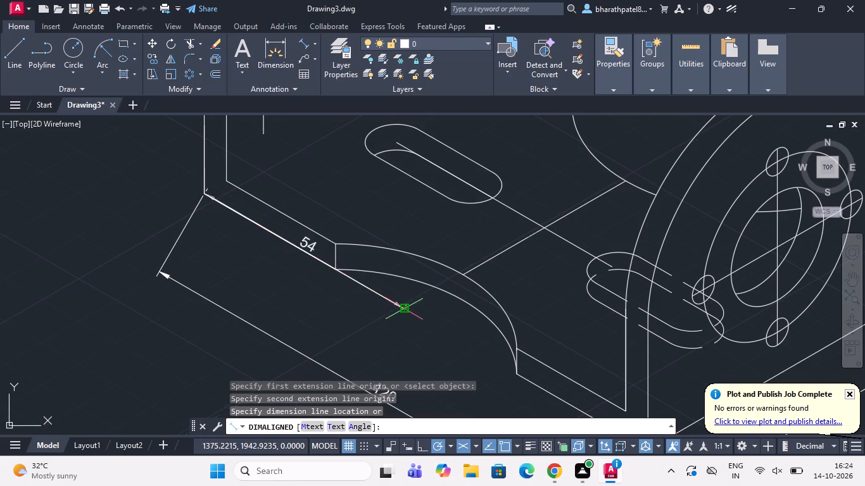
click(372, 347)
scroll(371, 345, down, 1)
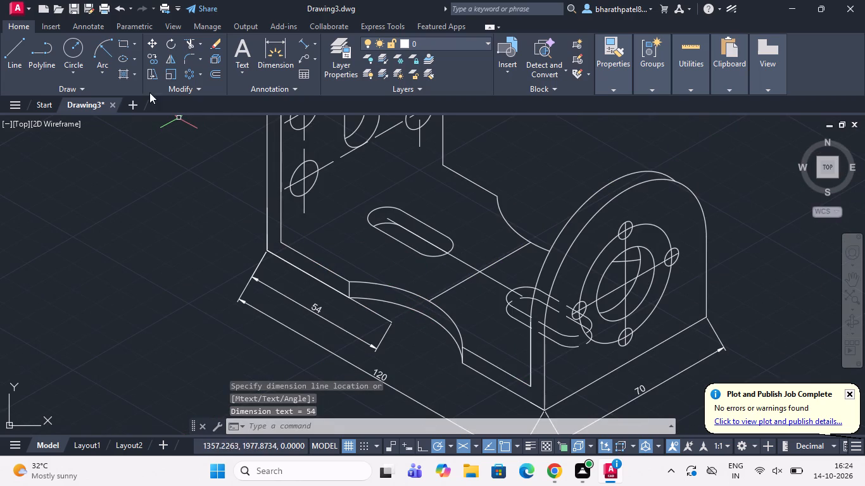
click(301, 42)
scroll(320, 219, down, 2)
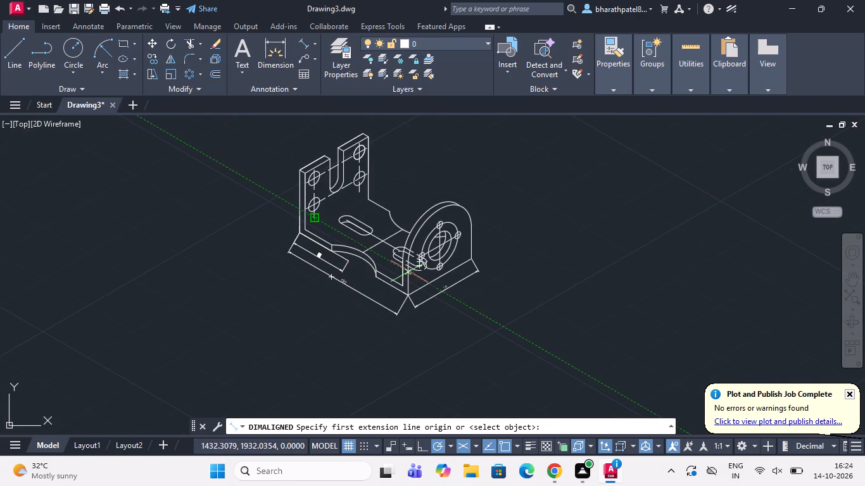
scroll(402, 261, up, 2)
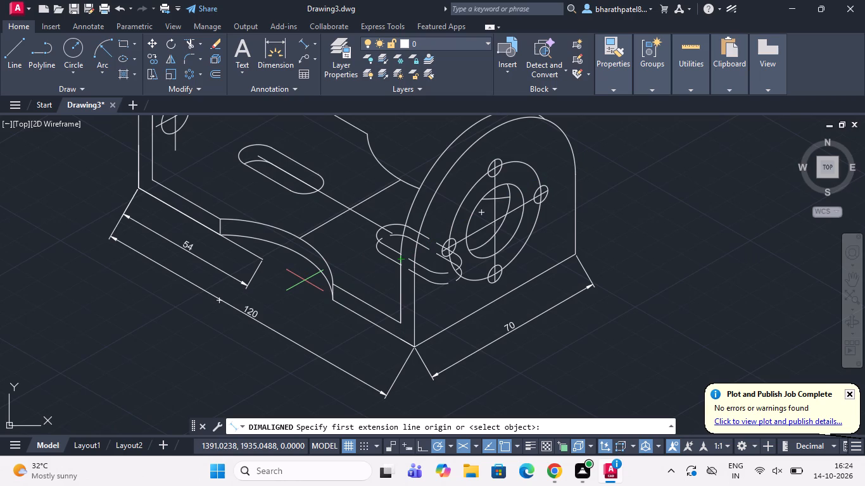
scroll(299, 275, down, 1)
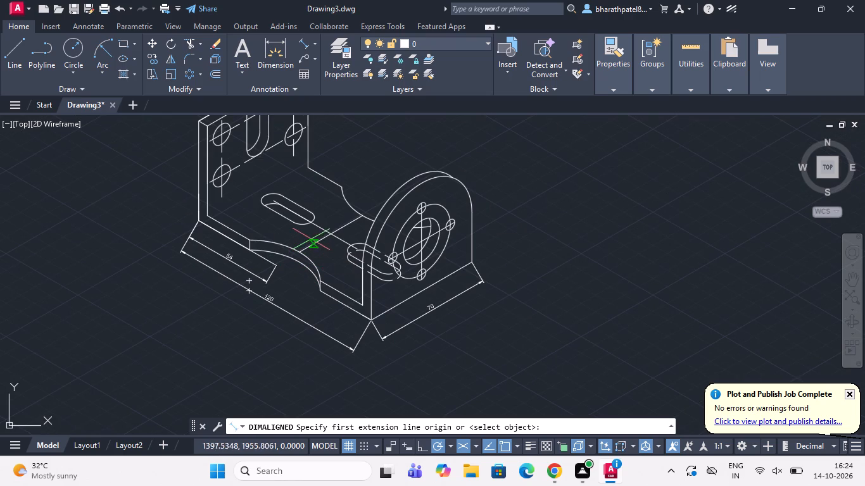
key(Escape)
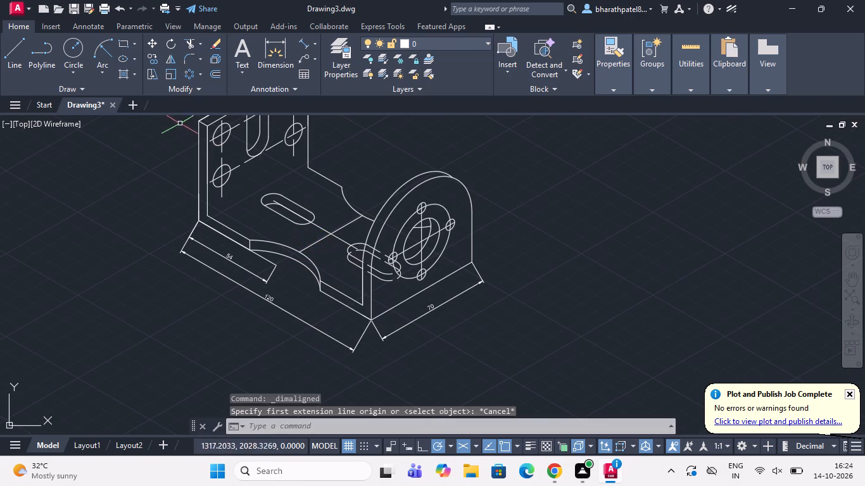
Trim the short end of the lengthwise line inside the base slot nearest the slotted plate, back to the slot's inner arc.
scroll(262, 195, up, 5)
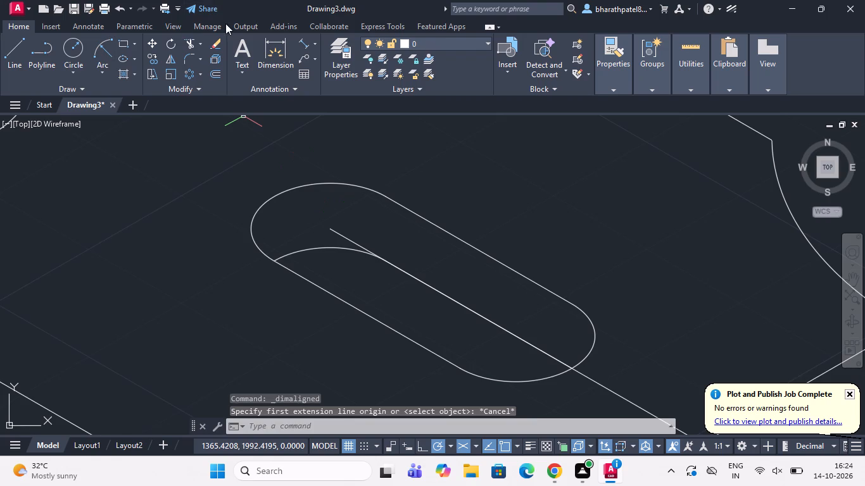
click(193, 44)
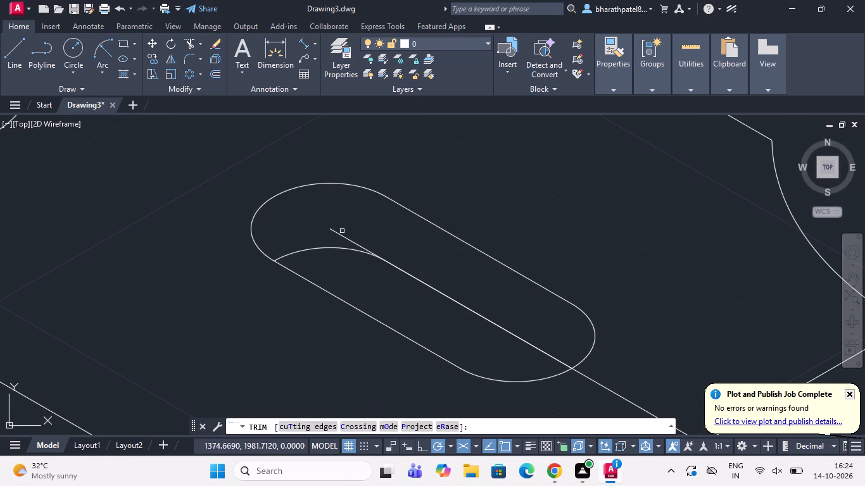
click(339, 235)
scroll(338, 233, down, 4)
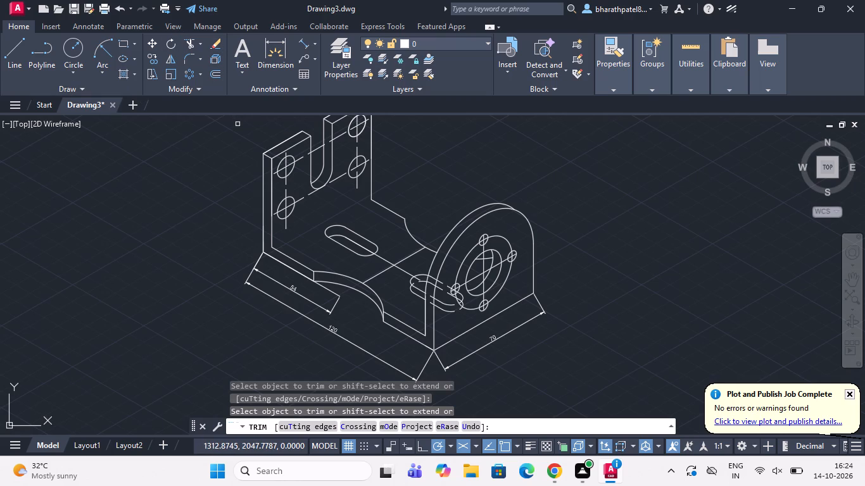
Add an aligned dimension for the height of the slotted plate's front vertical edge, placed outside the plate.
click(306, 44)
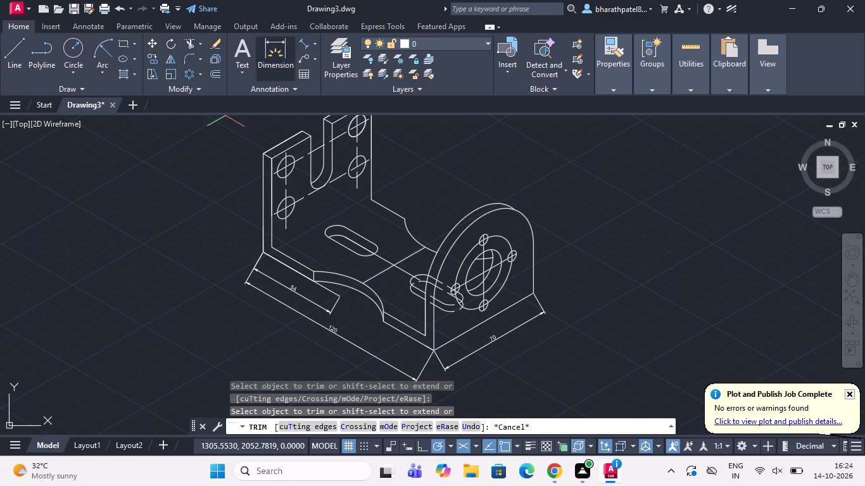
click(263, 154)
scroll(261, 223, down, 1)
scroll(261, 224, up, 2)
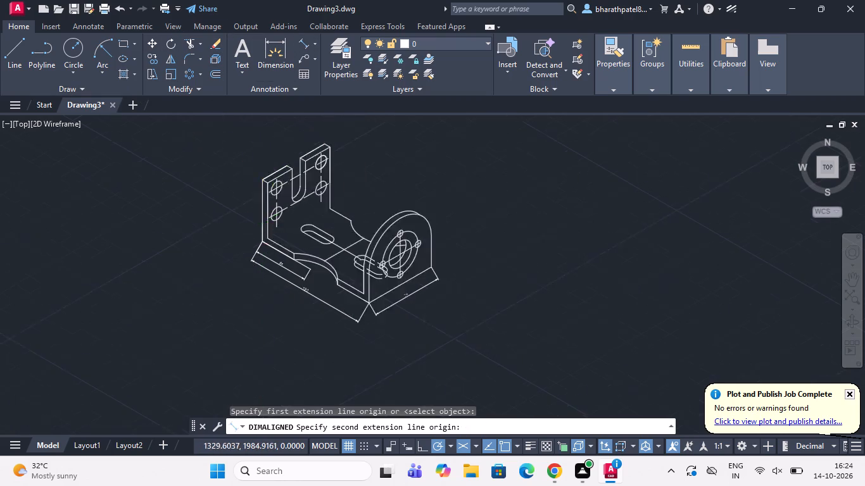
scroll(261, 224, up, 1)
click(260, 271)
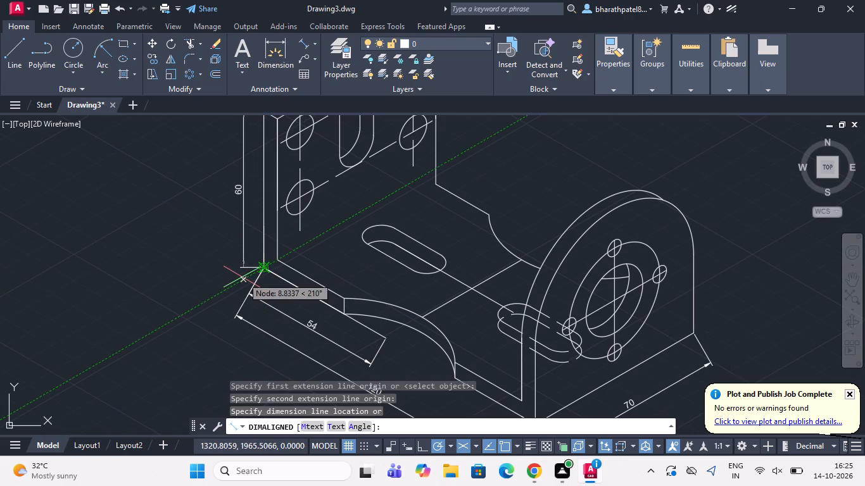
click(212, 280)
scroll(212, 281, down, 3)
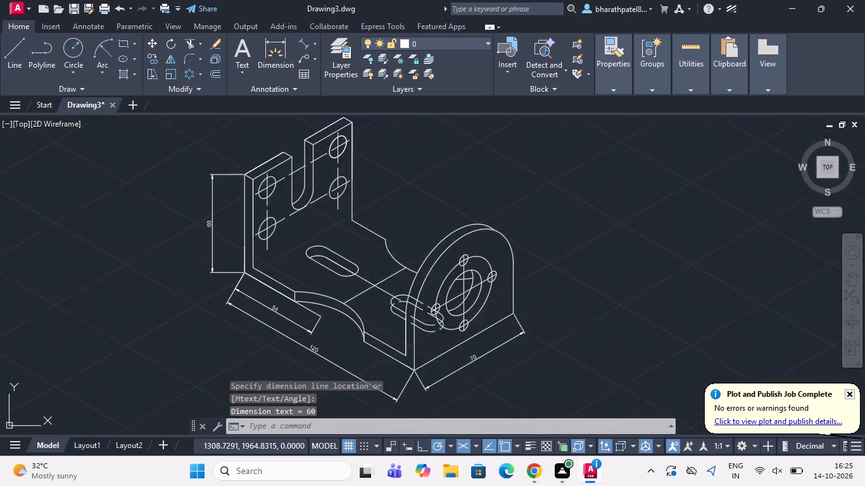
Add an aligned dimension for the slotted plate's thickness at its front top corner, placed above the top face.
click(303, 40)
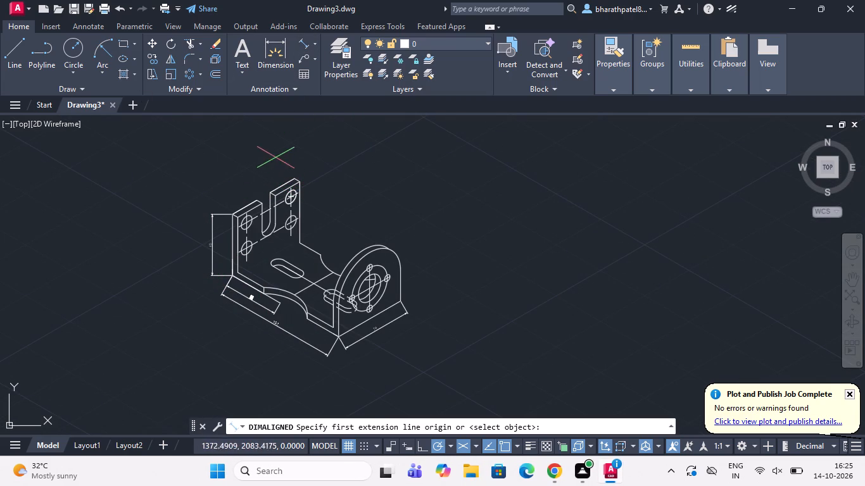
scroll(273, 154, up, 3)
scroll(237, 209, down, 3)
scroll(207, 271, up, 3)
scroll(199, 208, up, 4)
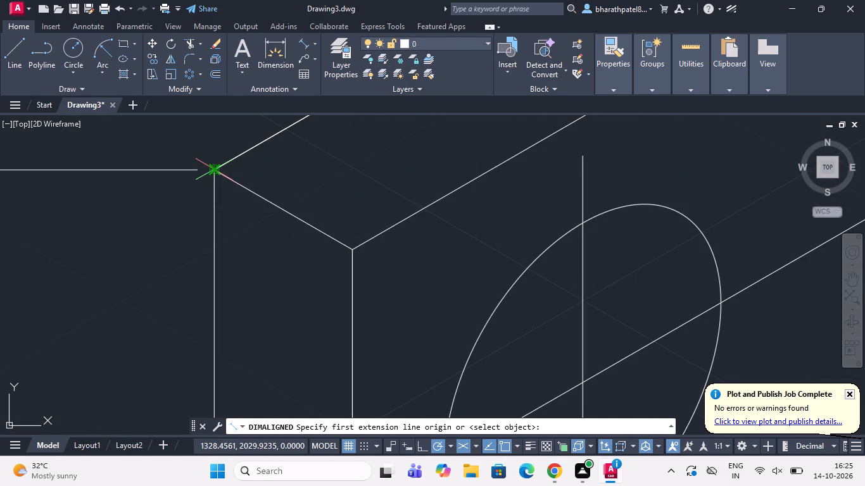
click(215, 170)
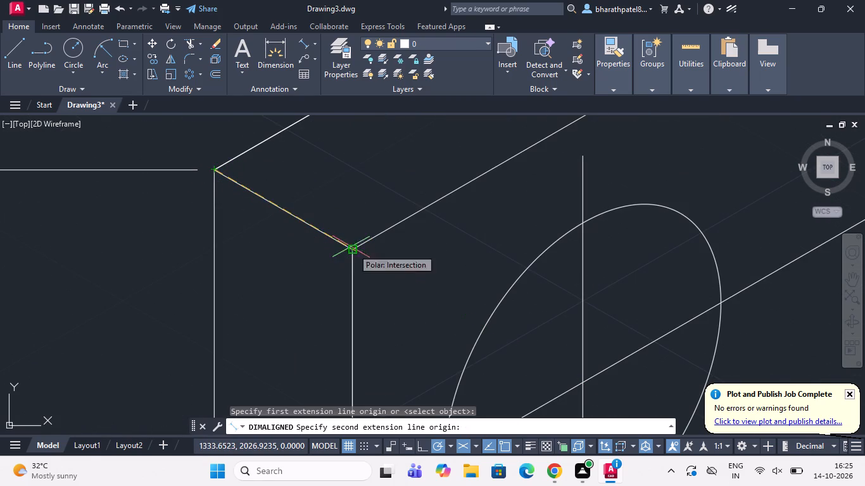
click(353, 251)
scroll(353, 251, down, 4)
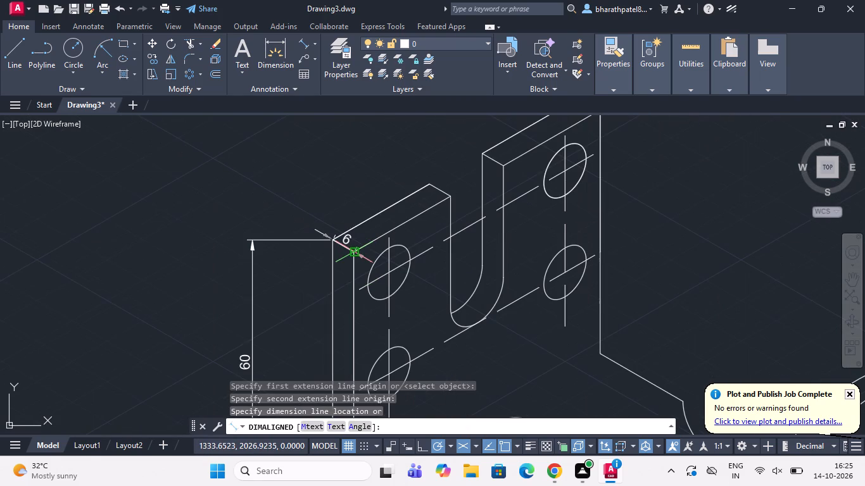
click(338, 184)
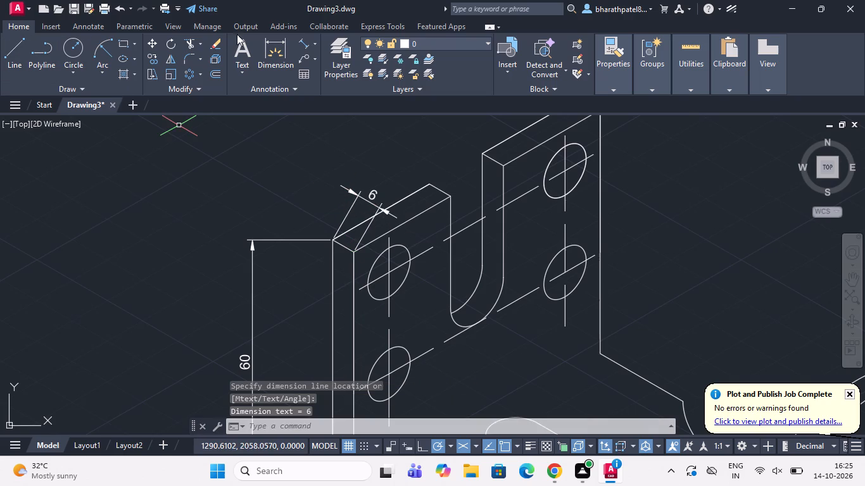
Add an aligned dimension along the slotted plate's top edge from its front corner to the slot, placed beyond the thickness dimension.
click(302, 42)
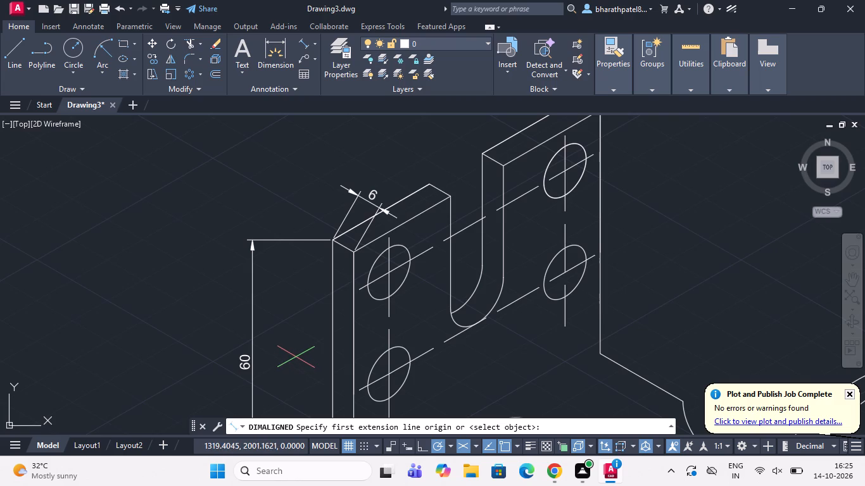
scroll(286, 355, up, 2)
scroll(286, 355, down, 3)
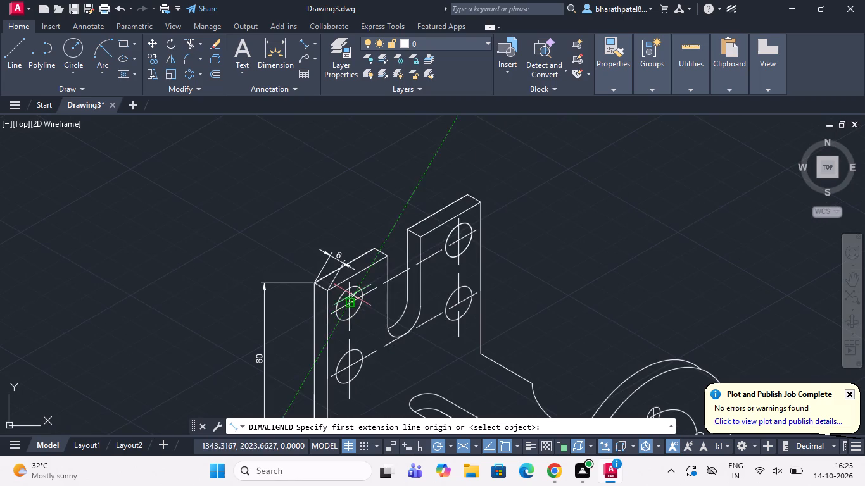
scroll(365, 251, up, 2)
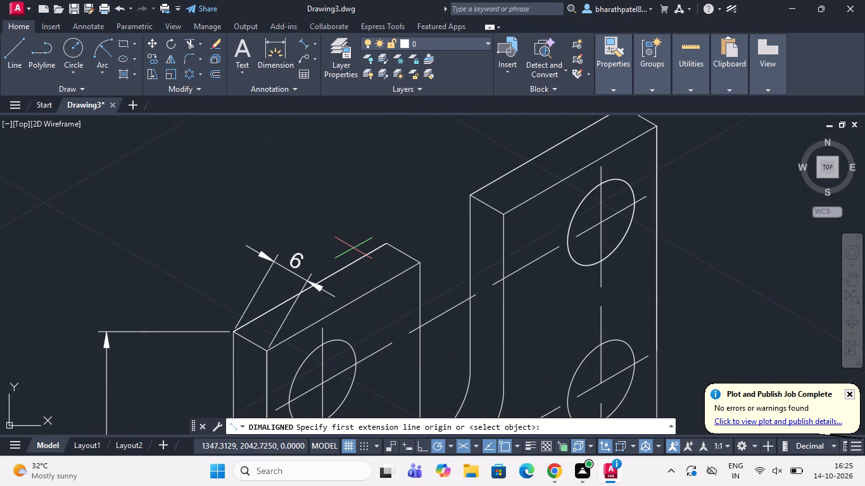
click(267, 347)
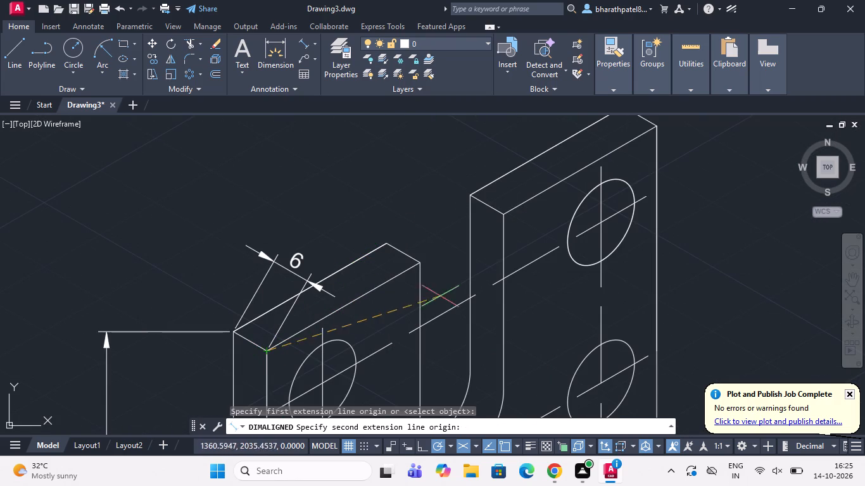
click(424, 265)
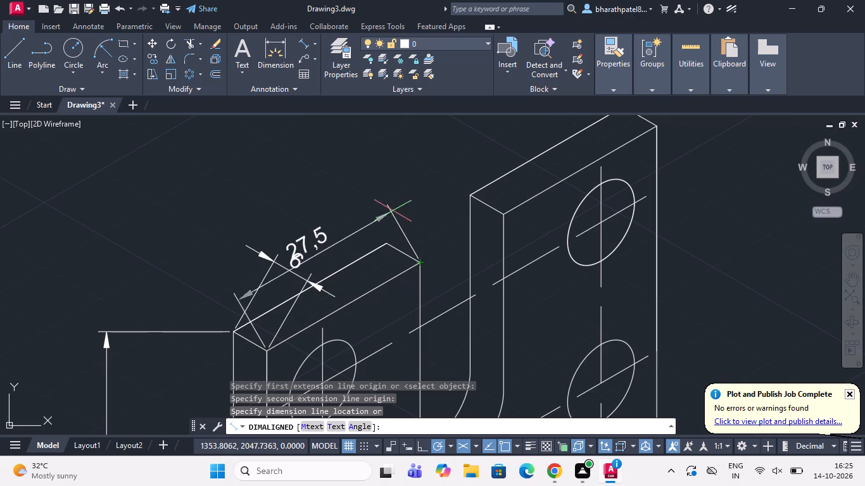
click(381, 169)
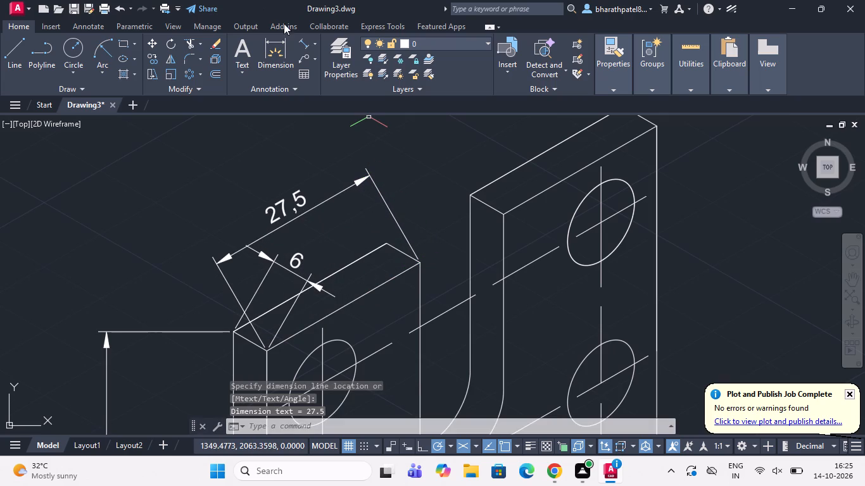
Add an aligned dimension for the slotted plate's full width between its top corners, placed beyond the front top-edge dimension.
click(303, 49)
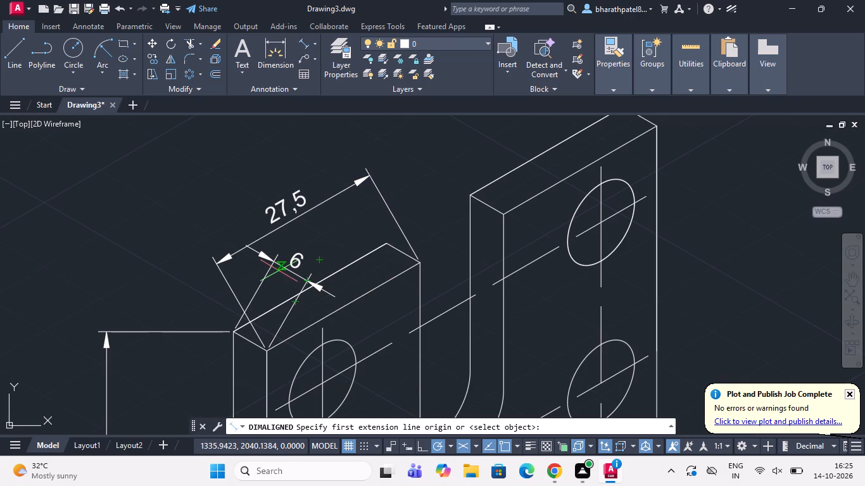
click(269, 352)
scroll(234, 244, down, 4)
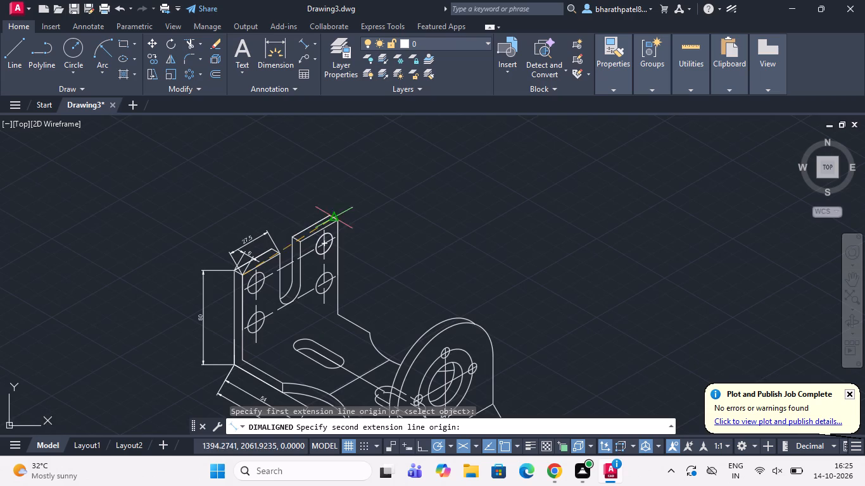
scroll(336, 197, up, 4)
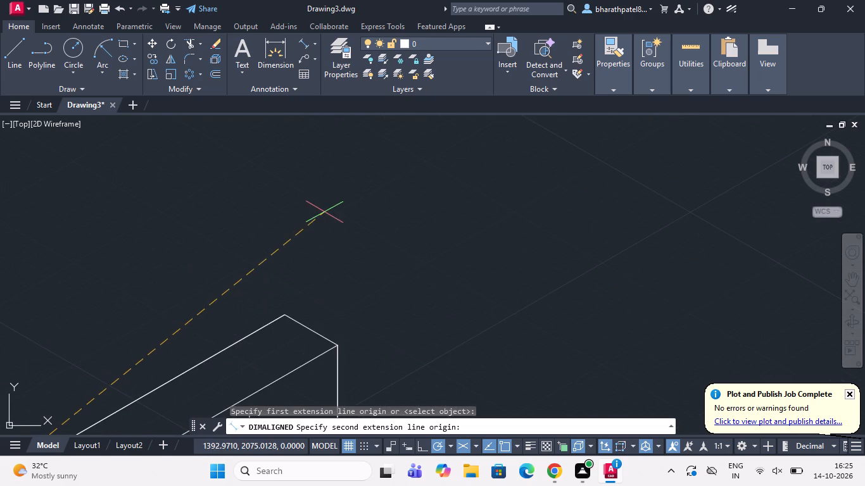
click(340, 347)
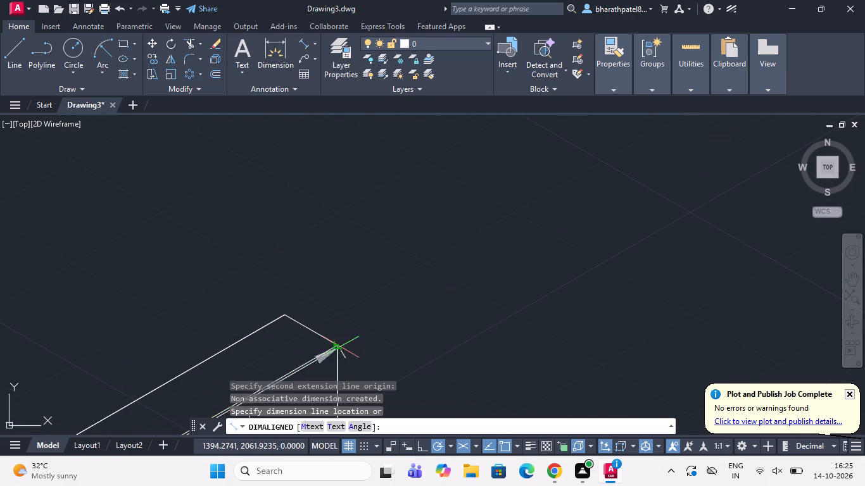
scroll(305, 287, down, 5)
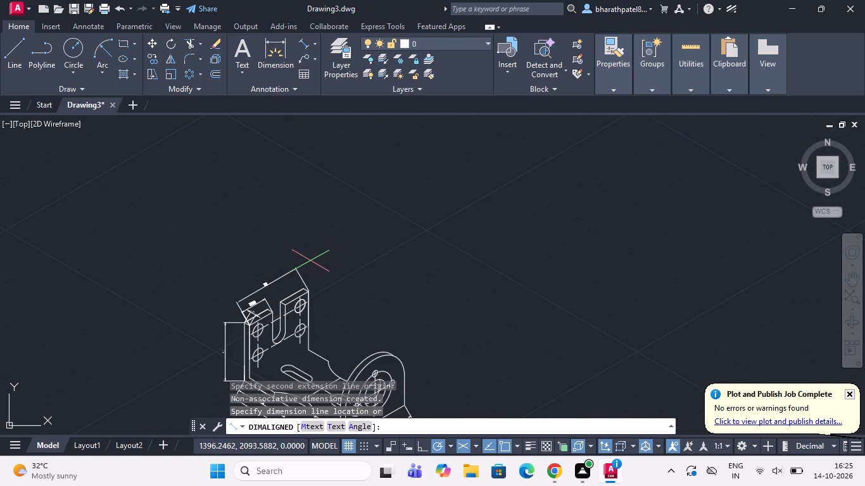
click(311, 260)
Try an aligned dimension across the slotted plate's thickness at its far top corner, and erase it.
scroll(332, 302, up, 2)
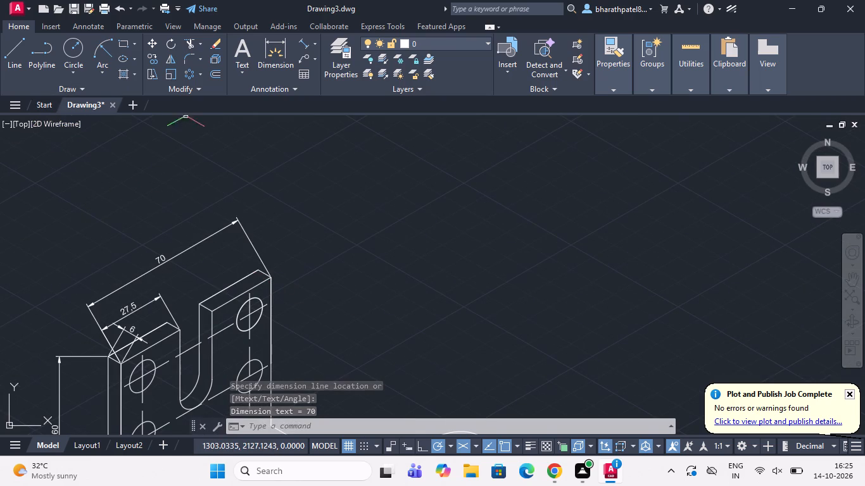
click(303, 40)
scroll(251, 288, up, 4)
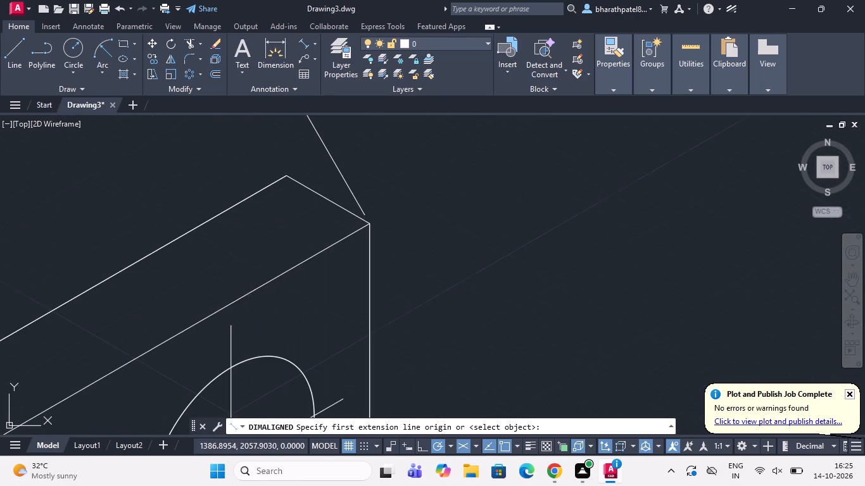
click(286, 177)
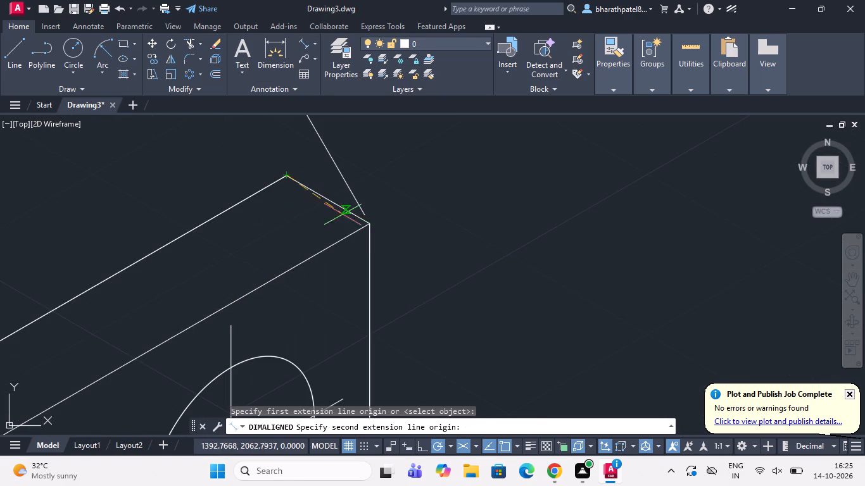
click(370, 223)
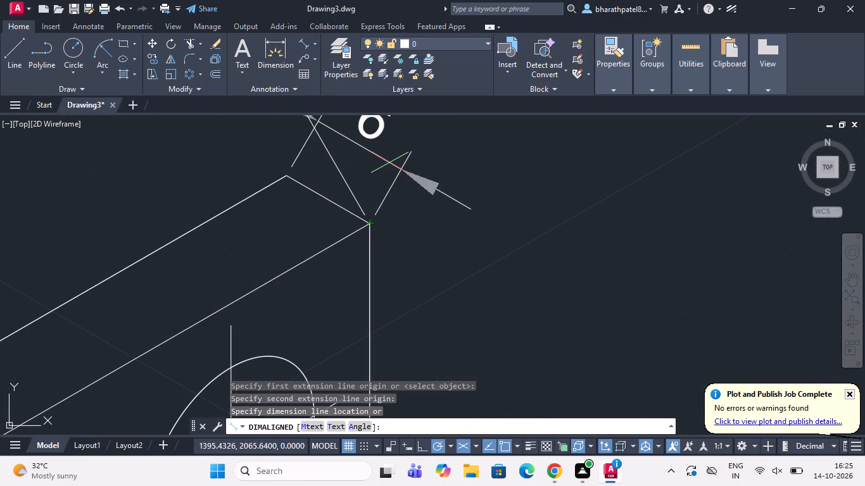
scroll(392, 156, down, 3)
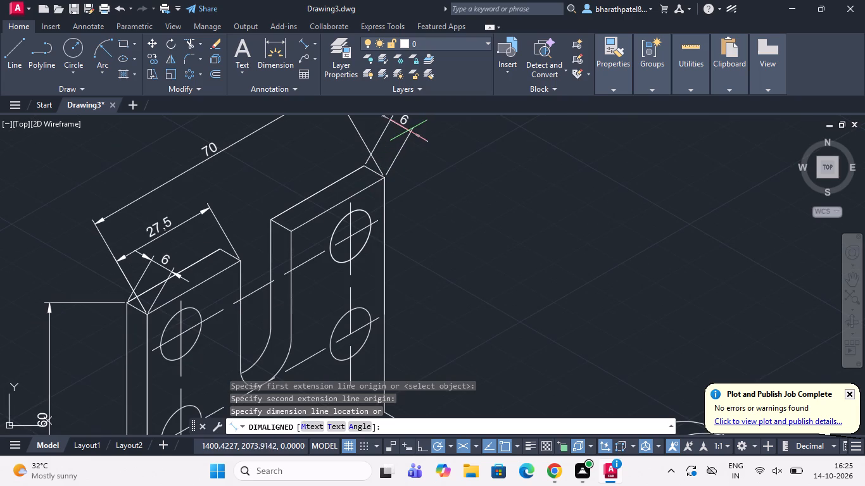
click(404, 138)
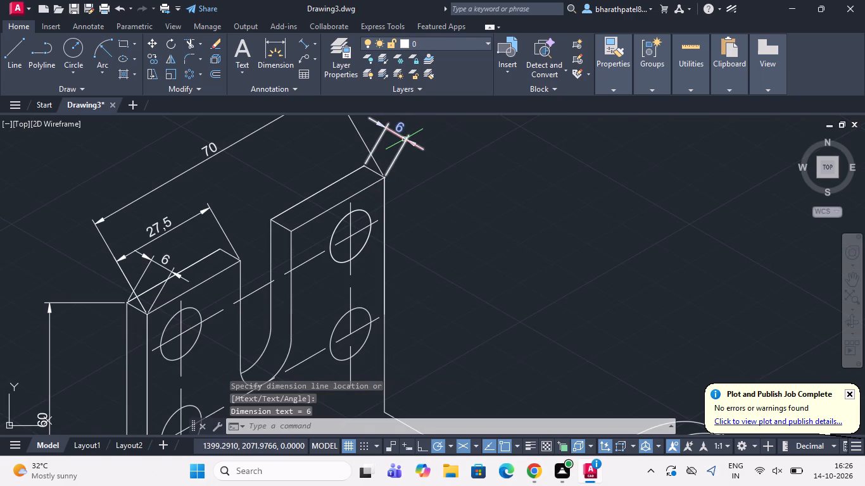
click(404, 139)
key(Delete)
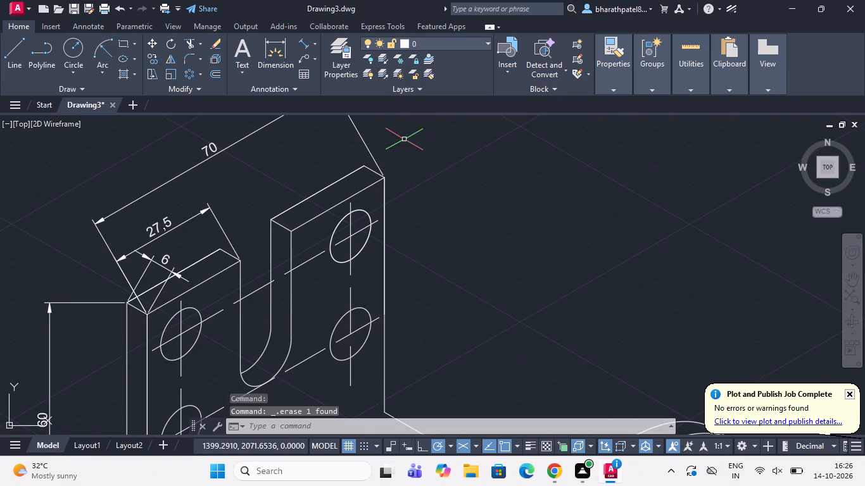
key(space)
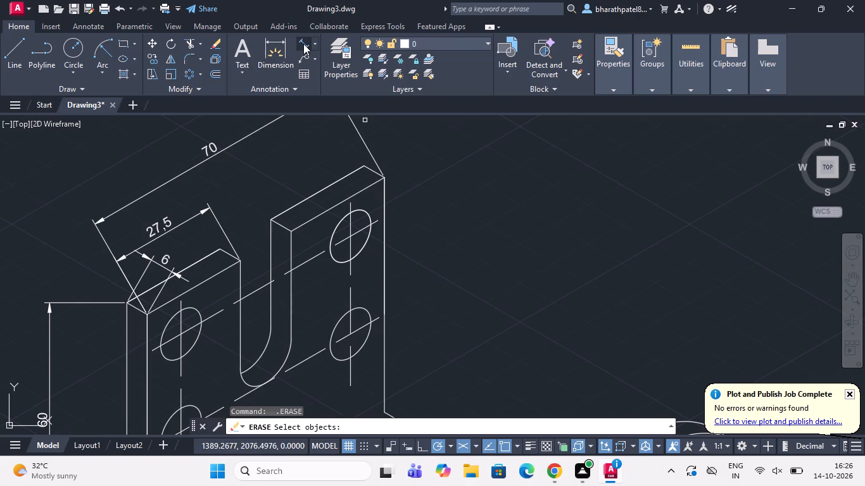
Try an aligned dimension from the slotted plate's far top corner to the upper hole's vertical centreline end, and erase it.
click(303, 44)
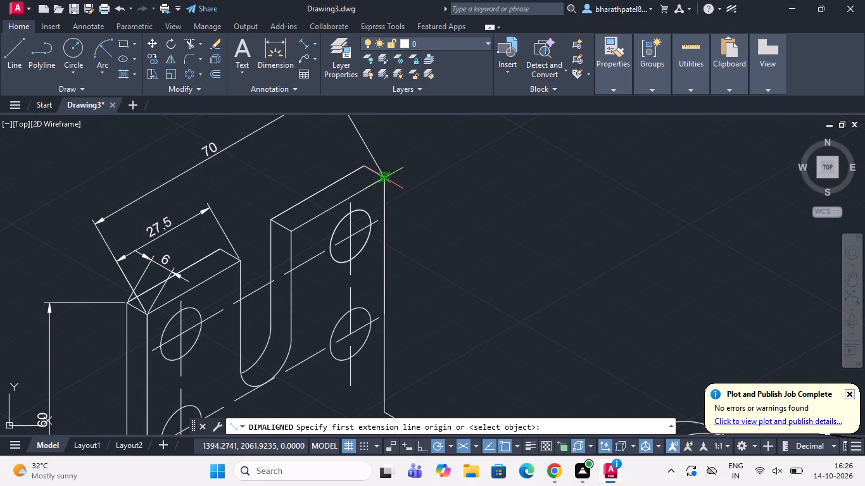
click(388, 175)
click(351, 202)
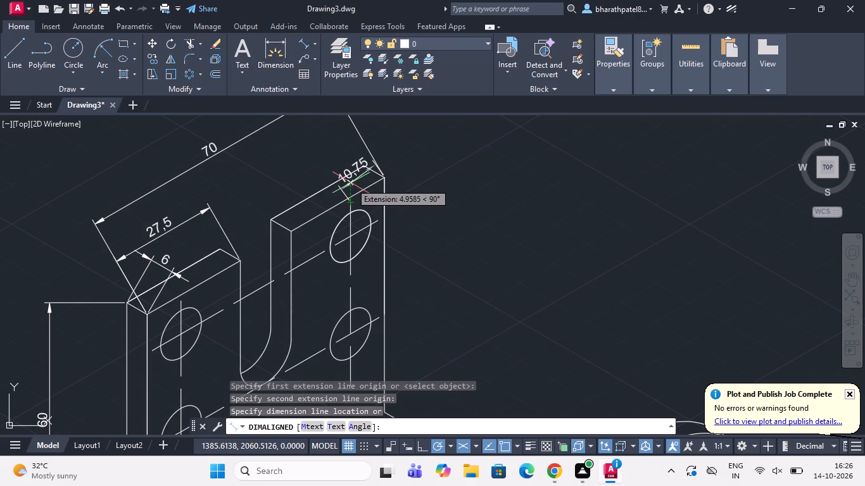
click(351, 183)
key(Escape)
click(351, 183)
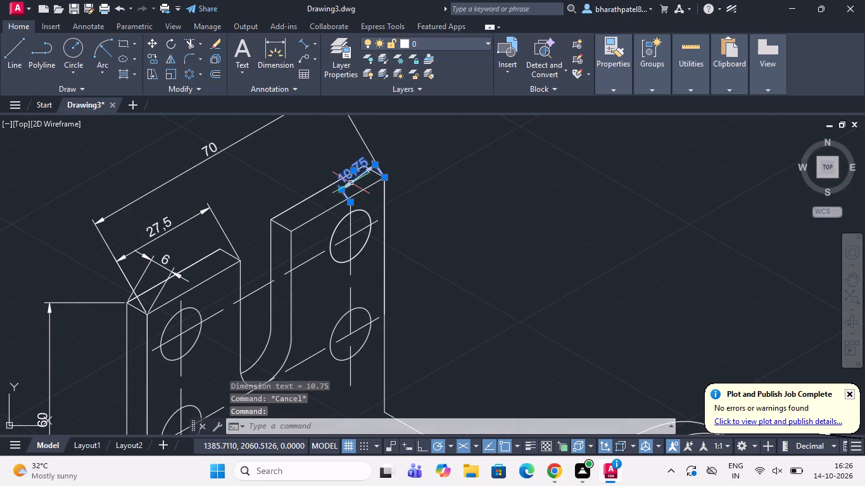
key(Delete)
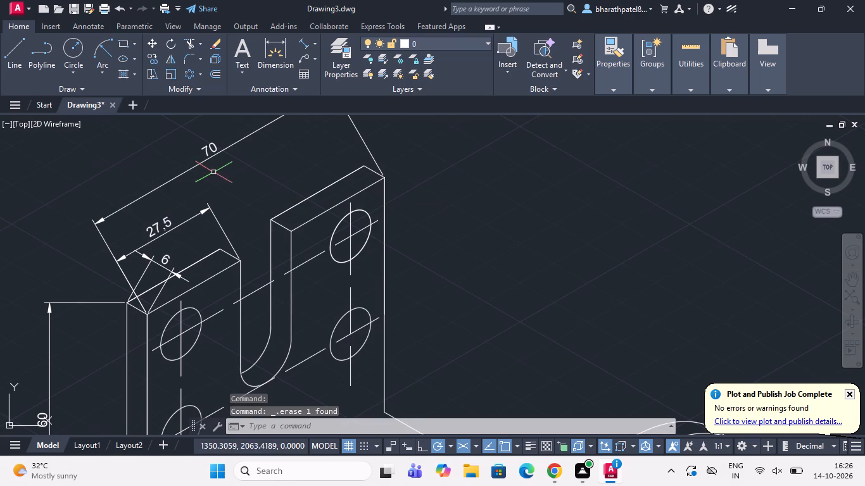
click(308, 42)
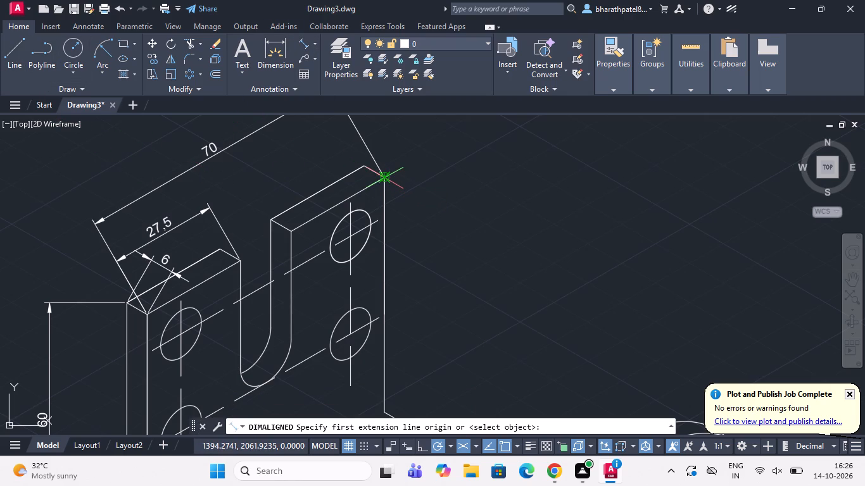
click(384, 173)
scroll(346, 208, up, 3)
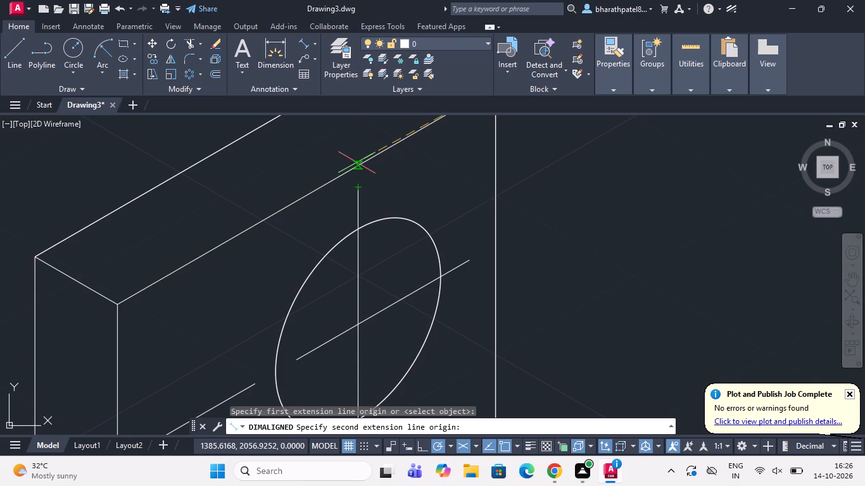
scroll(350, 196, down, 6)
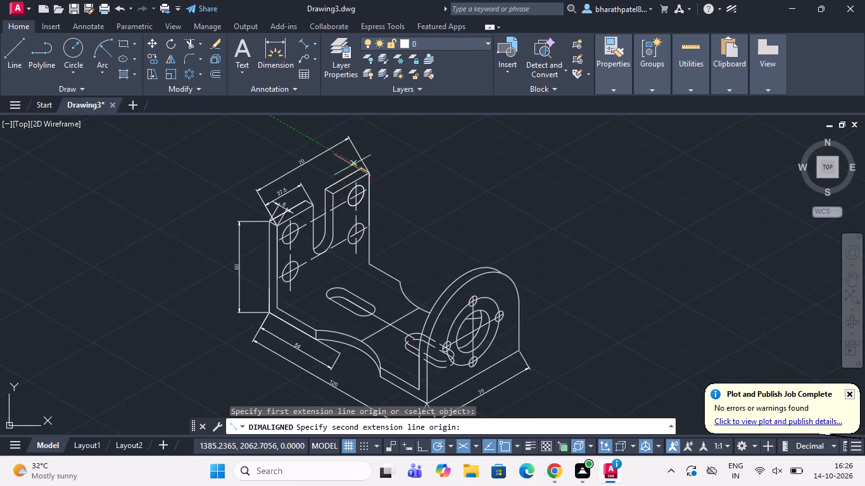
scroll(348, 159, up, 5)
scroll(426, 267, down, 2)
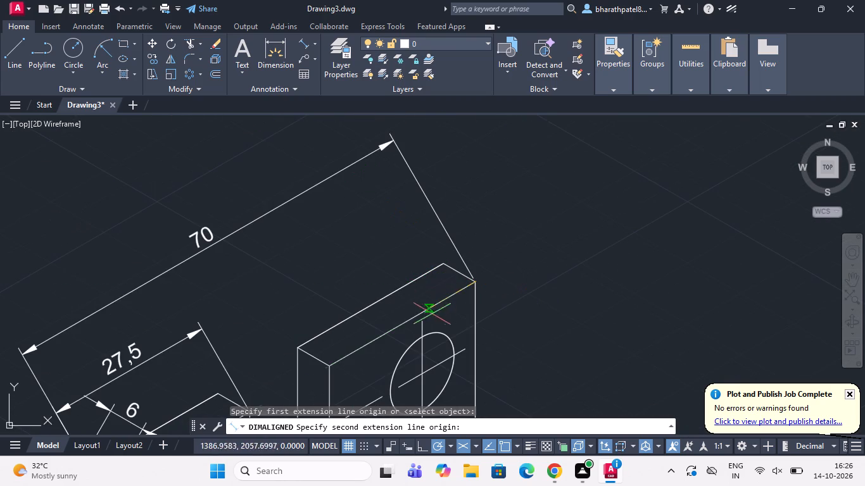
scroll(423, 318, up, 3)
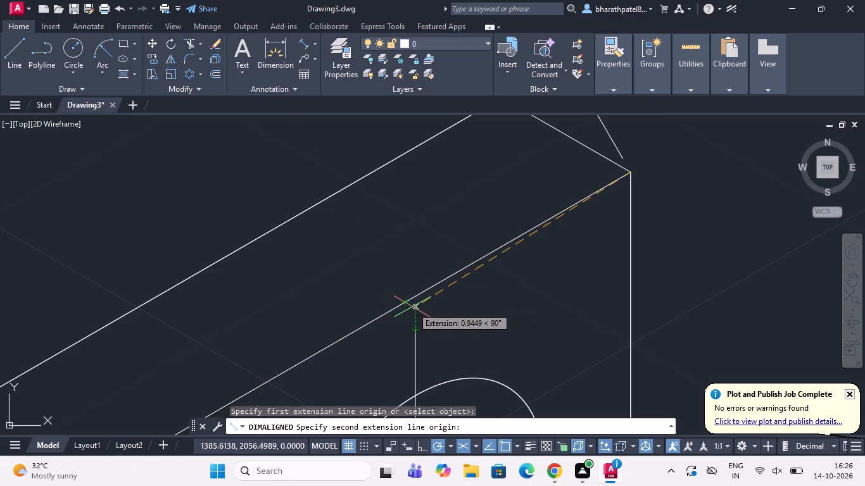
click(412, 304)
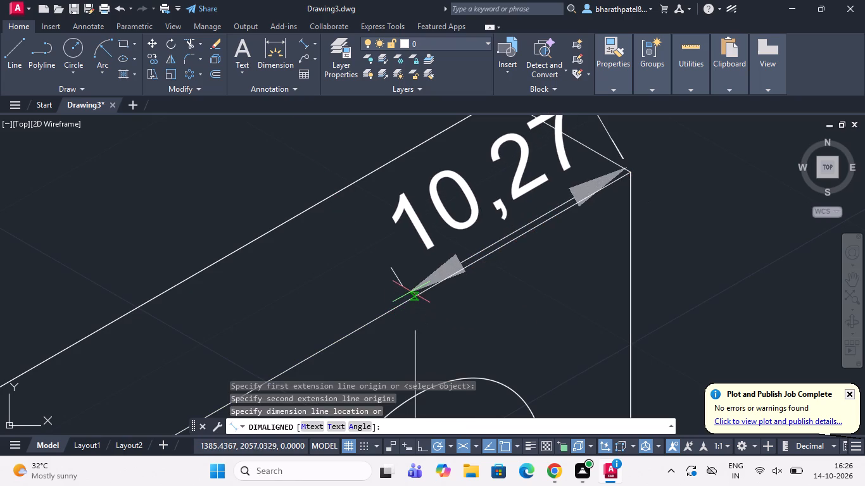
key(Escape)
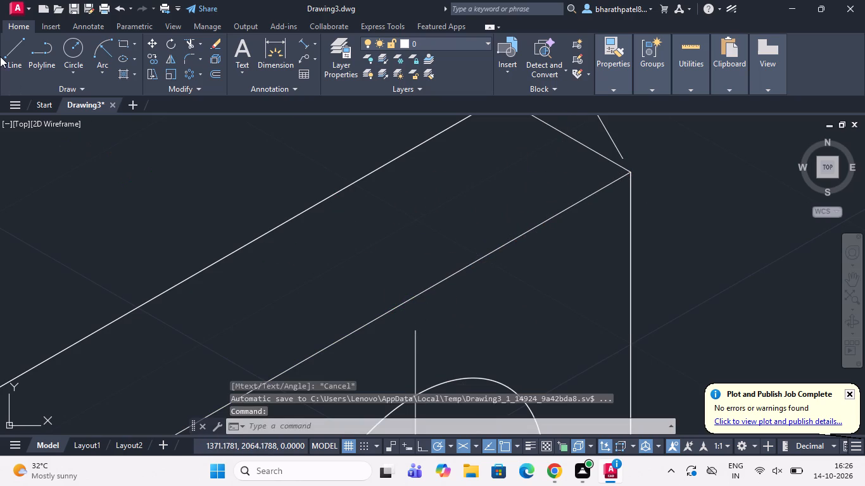
Draw a helper line straight up from the far upper hole's vertical centreline end, crossing the slotted plate's top edge.
click(14, 53)
scroll(388, 280, down, 1)
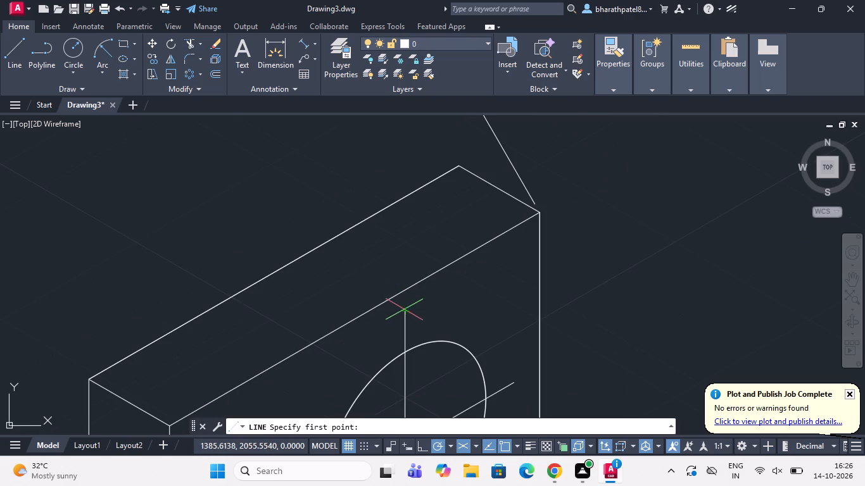
click(404, 311)
click(400, 266)
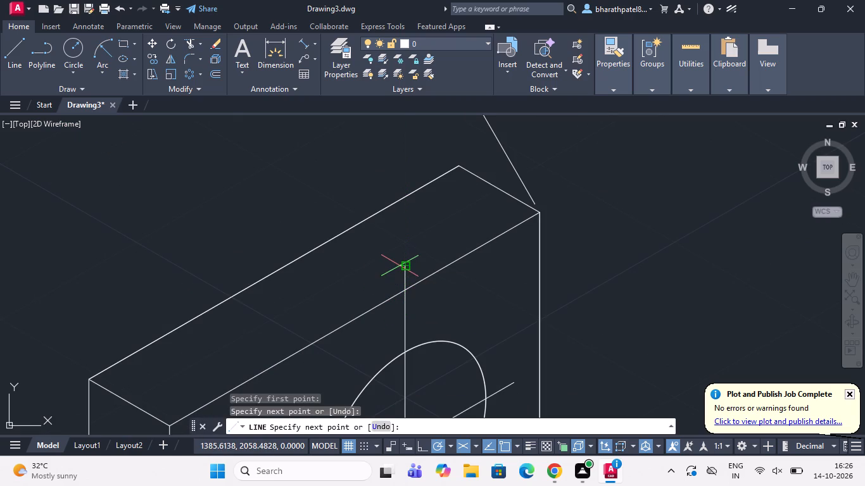
key(Escape)
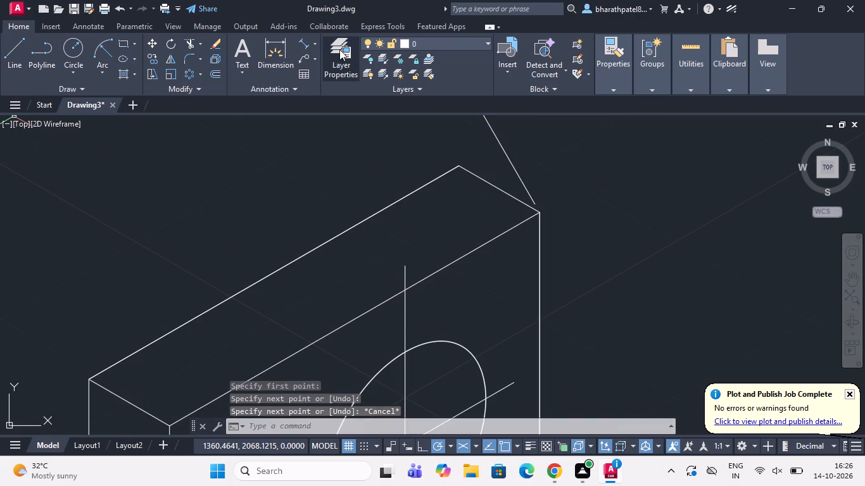
Add an aligned dimension from the slotted plate's far top corner to where the helper line crosses the top edge, placed above the plate.
click(300, 45)
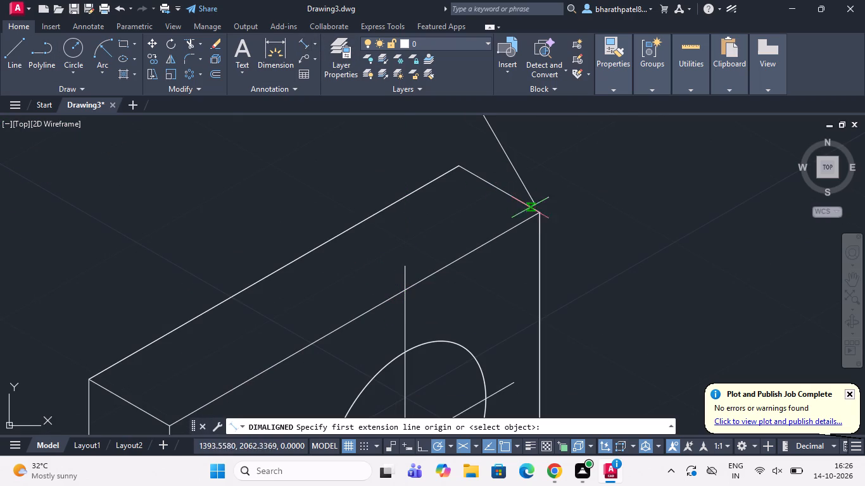
click(538, 209)
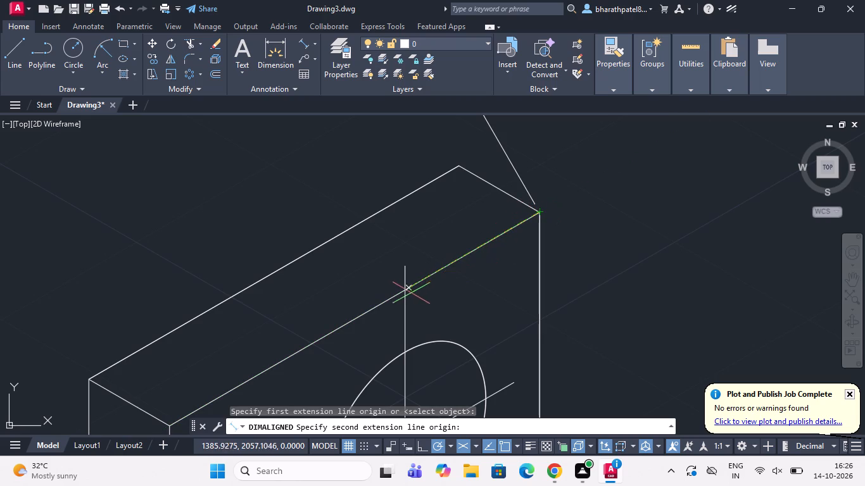
click(407, 289)
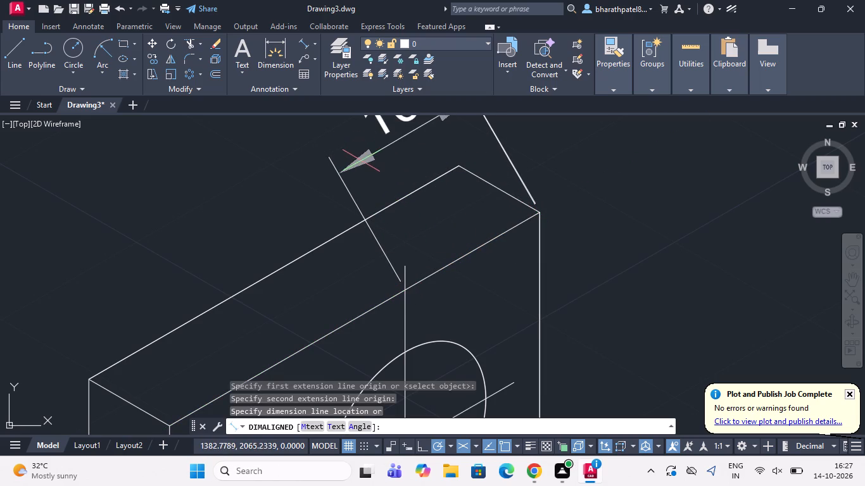
click(361, 161)
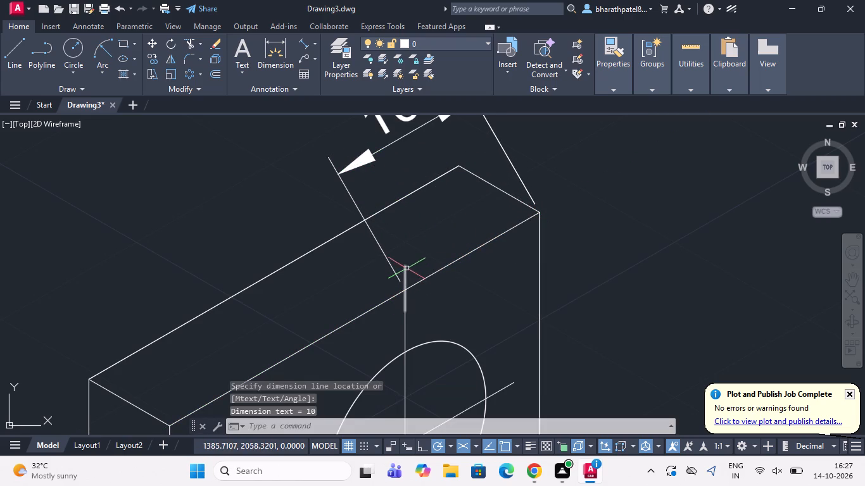
Erase the helper line above the far upper hole's vertical centreline.
click(407, 268)
key(Delete)
Add an aligned dimension along the top edge from the slot corner to the plate's far corner, placed beyond the hole-offset dimension.
scroll(407, 268, up, 1)
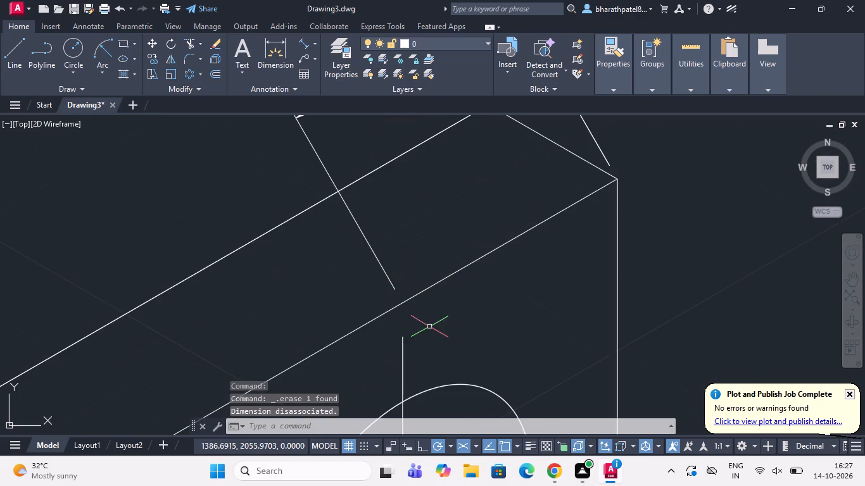
scroll(429, 327, down, 2)
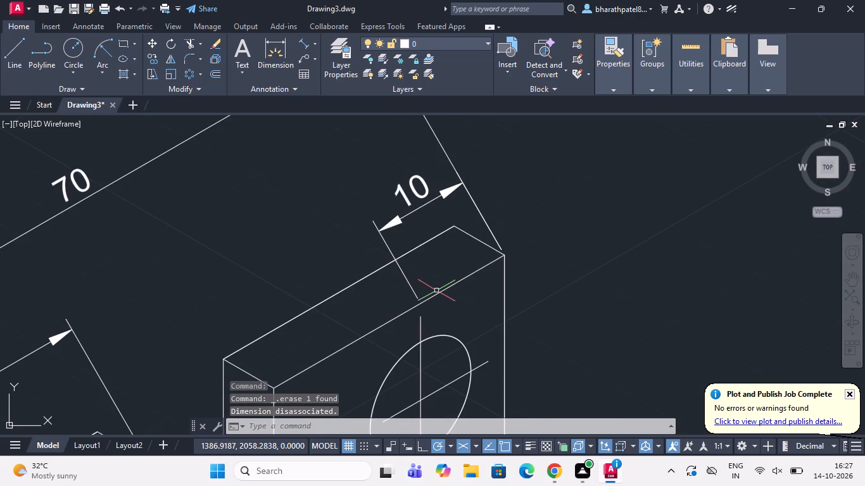
click(303, 39)
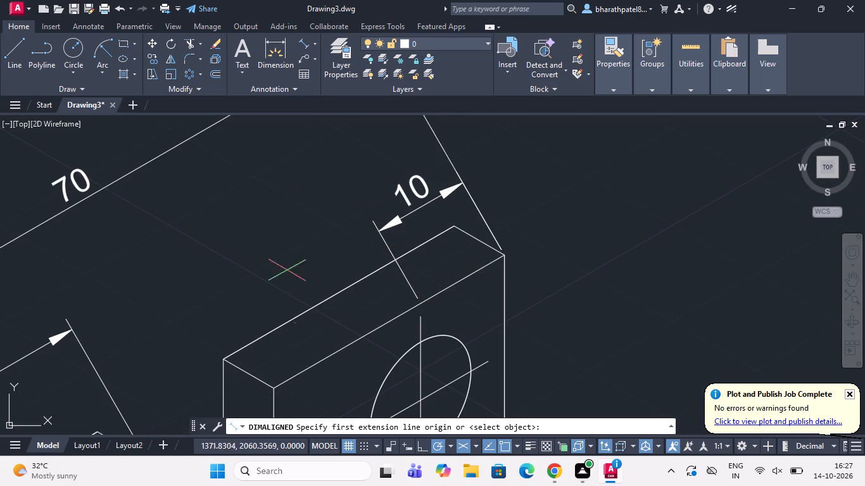
scroll(275, 330, down, 1)
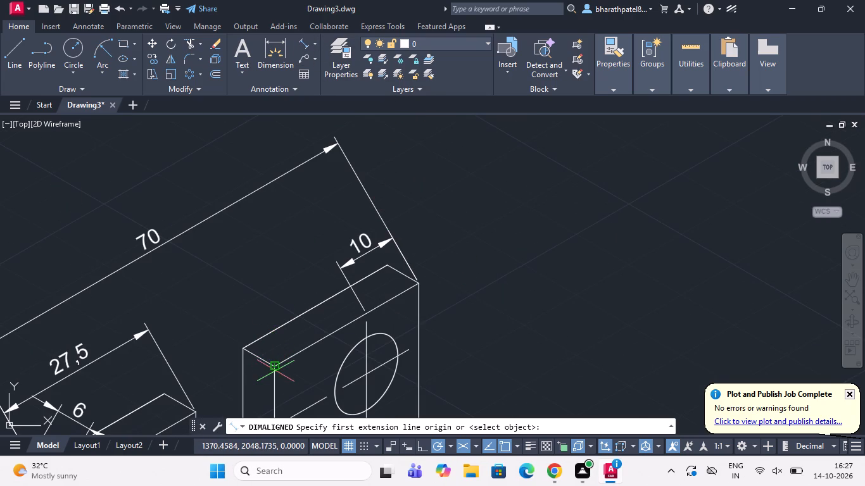
scroll(275, 371, up, 2)
click(275, 360)
scroll(275, 360, down, 3)
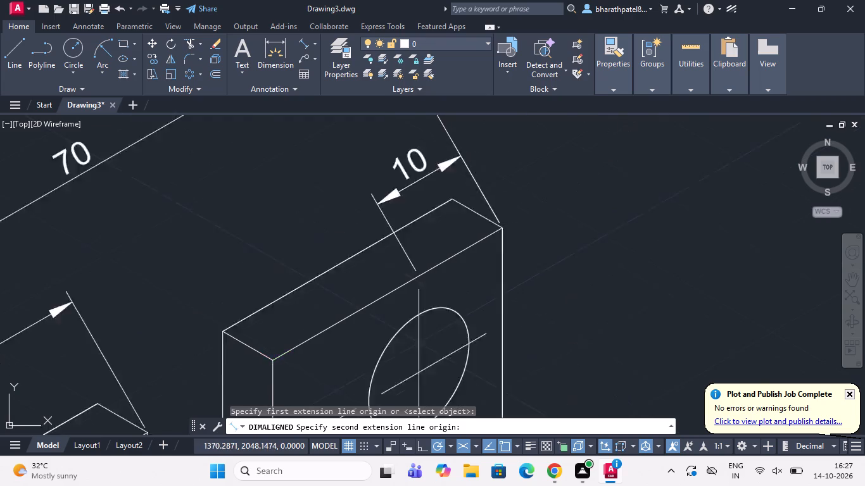
scroll(359, 308, up, 3)
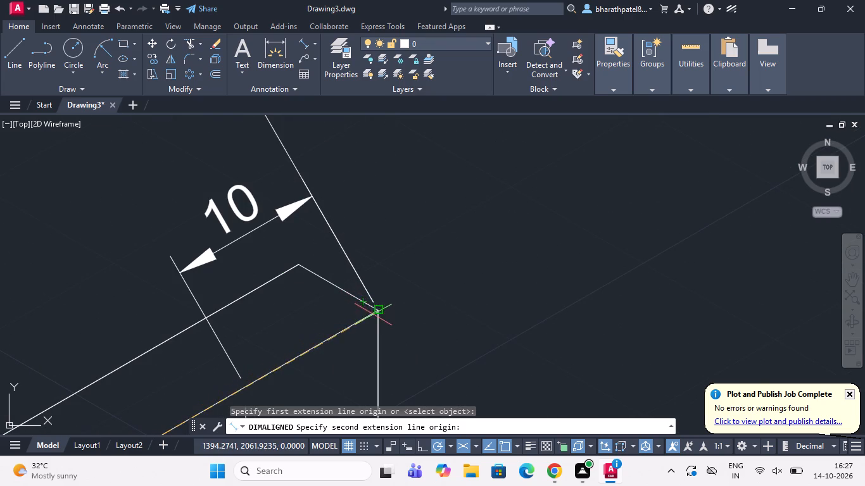
click(382, 306)
scroll(382, 306, down, 3)
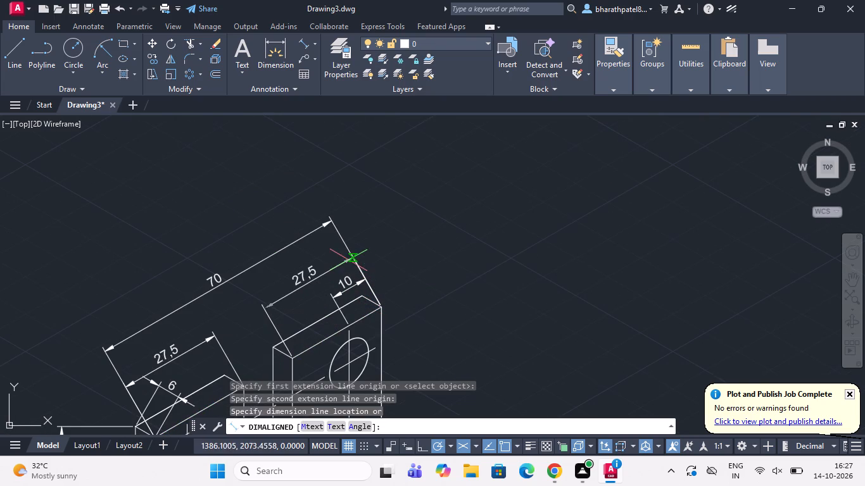
click(343, 261)
Add a vertical aligned dimension between the far upper and lower holes, using their centreline crossings on the hole outlines, placed outside the plate.
scroll(392, 225, down, 2)
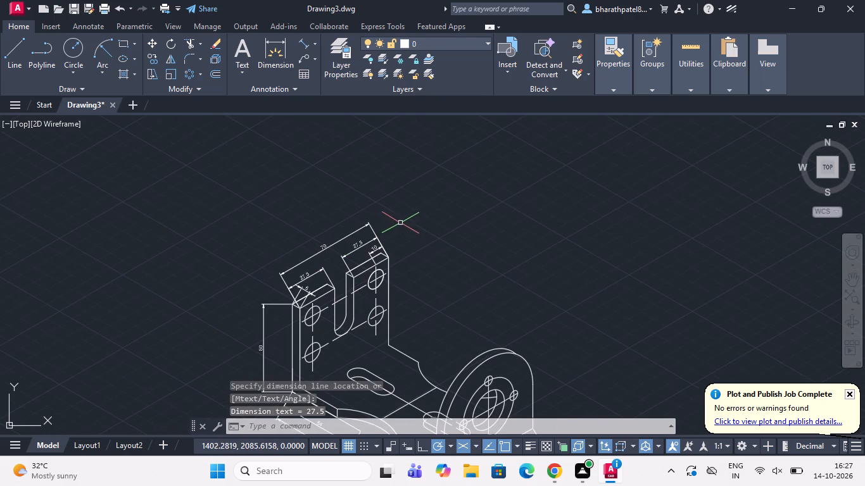
scroll(403, 228, down, 1)
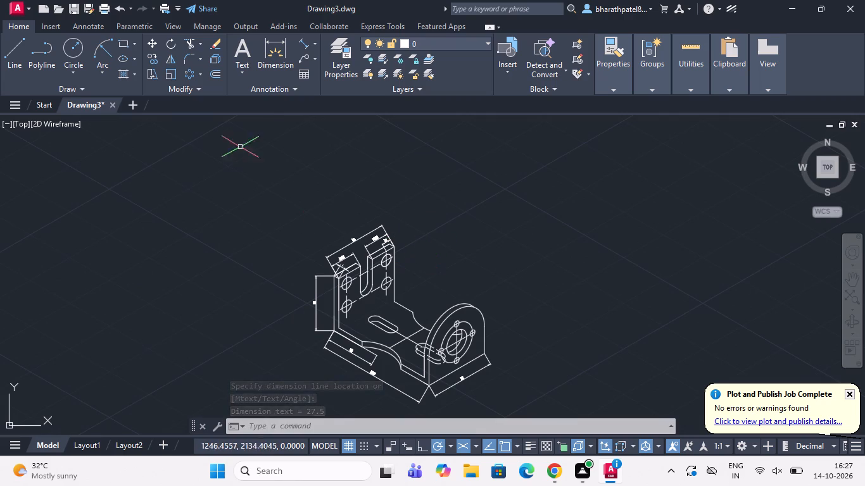
click(305, 40)
scroll(415, 272, up, 3)
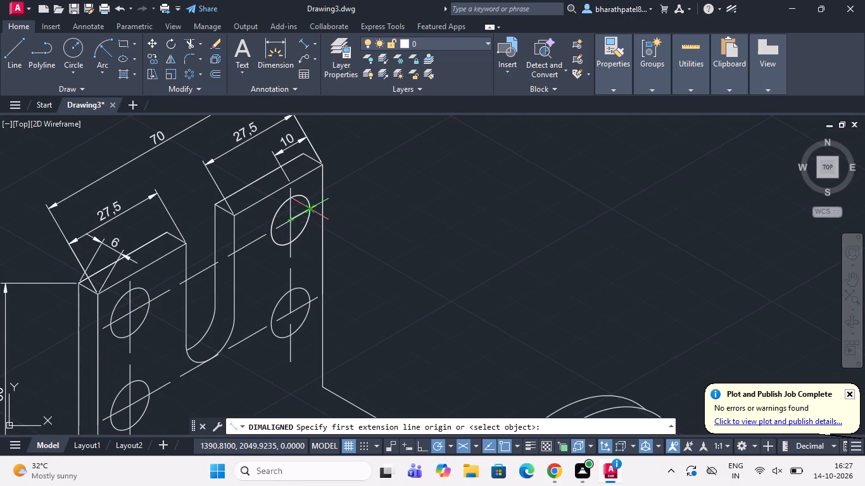
scroll(308, 209, up, 3)
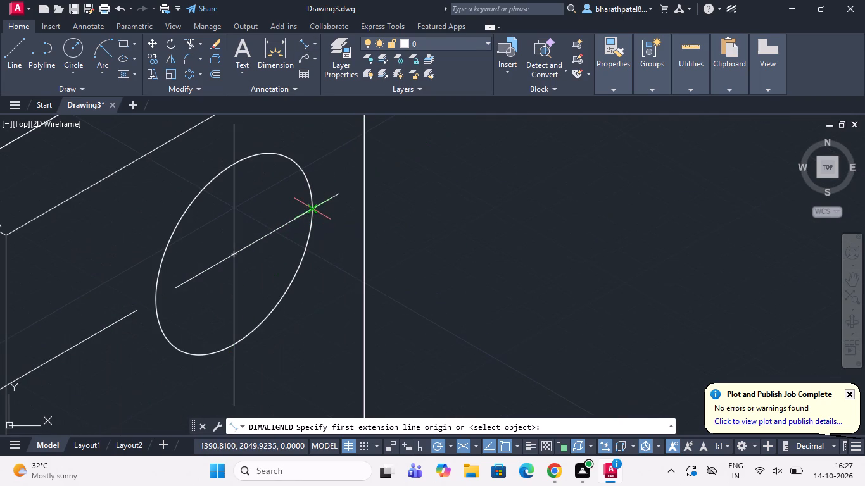
click(311, 206)
scroll(311, 206, down, 3)
scroll(310, 290, up, 3)
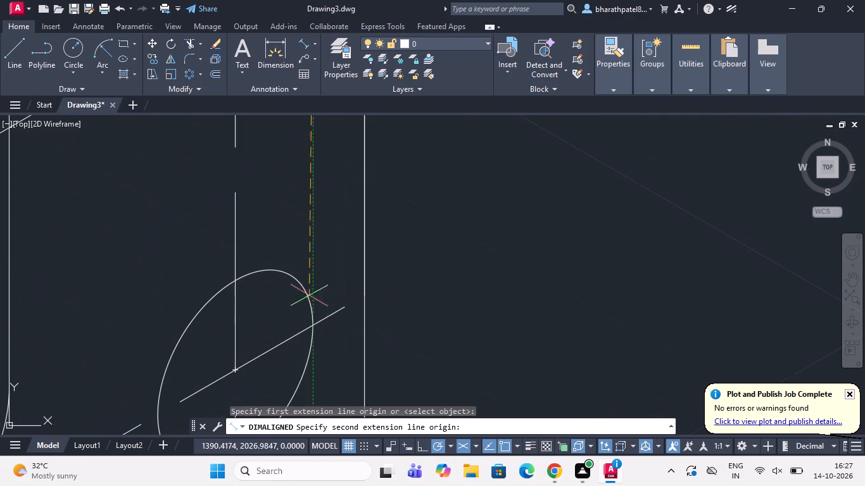
click(317, 323)
scroll(317, 323, down, 4)
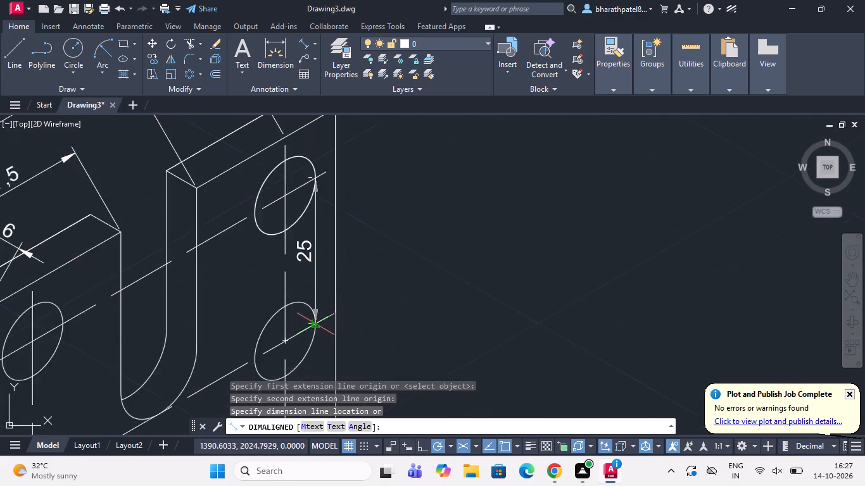
click(369, 304)
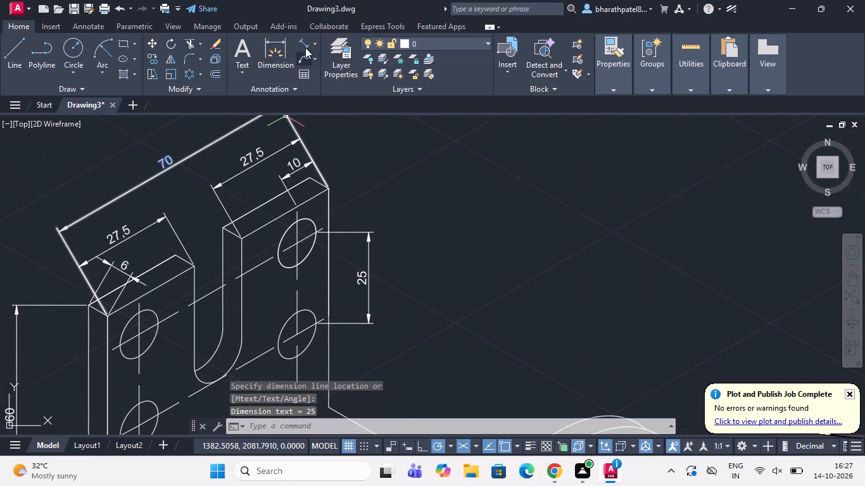
Add an aligned dimension down the plate's far edge from its top corner to the lower holes' centre level, placed beyond the hole-spacing dimension.
click(308, 39)
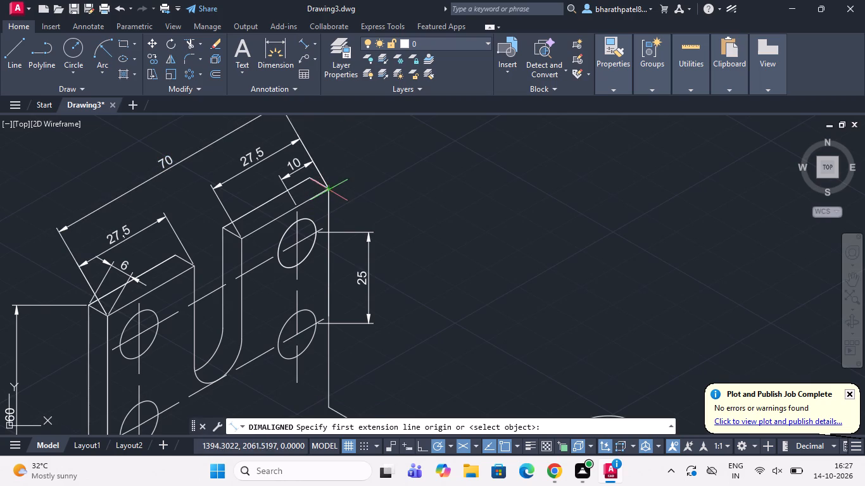
click(327, 188)
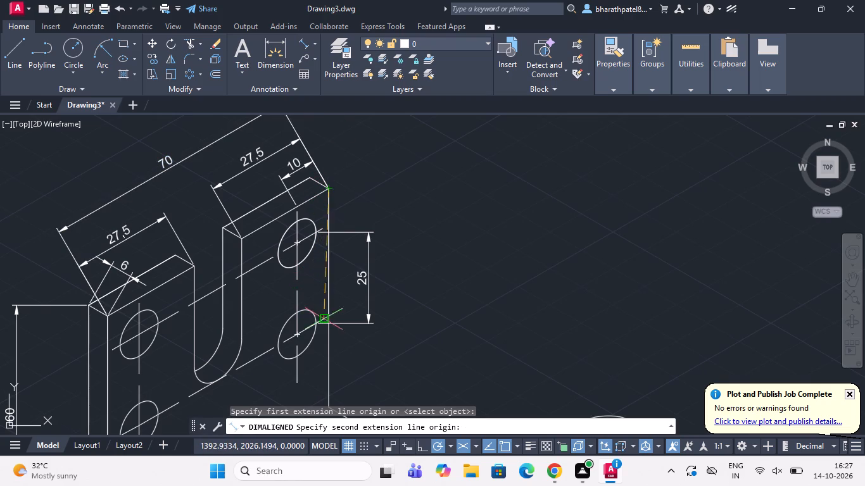
scroll(325, 332, up, 2)
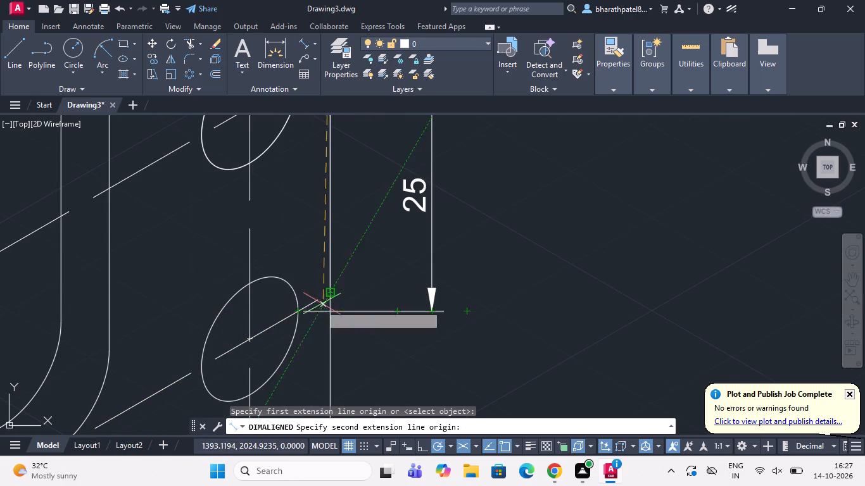
click(332, 294)
scroll(332, 293, down, 1)
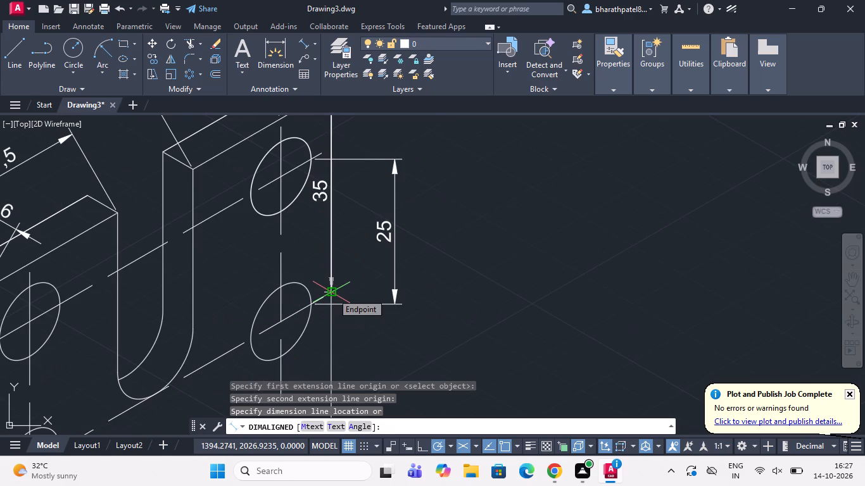
click(437, 297)
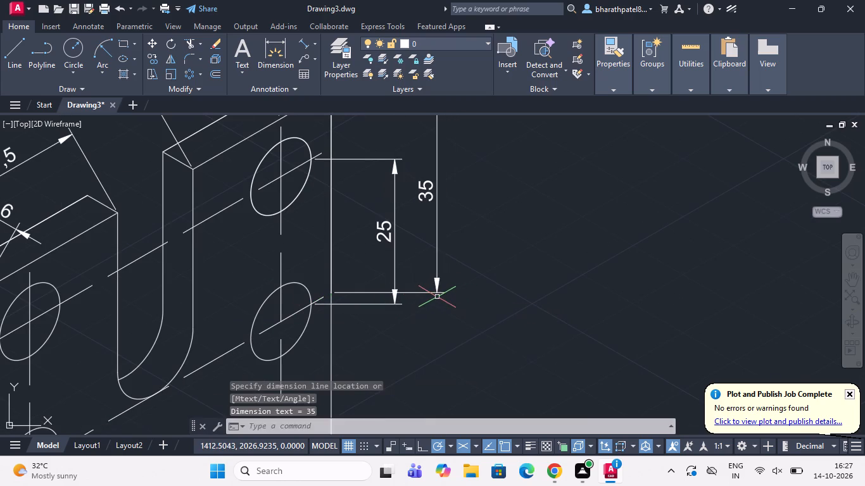
Add an aligned dimension between the two end-arc centres of the base slot nearest the slotted plate, placed alongside the slot.
scroll(437, 297, down, 3)
scroll(373, 204, down, 1)
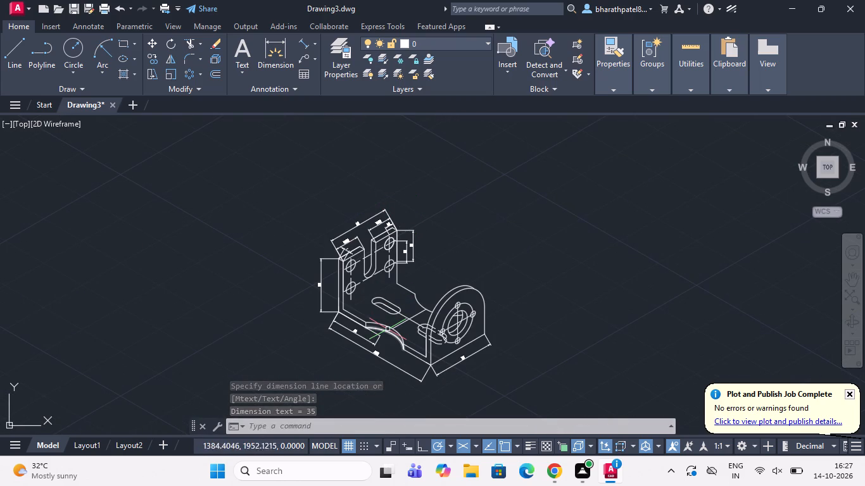
click(301, 40)
scroll(389, 304, up, 3)
scroll(387, 304, down, 1)
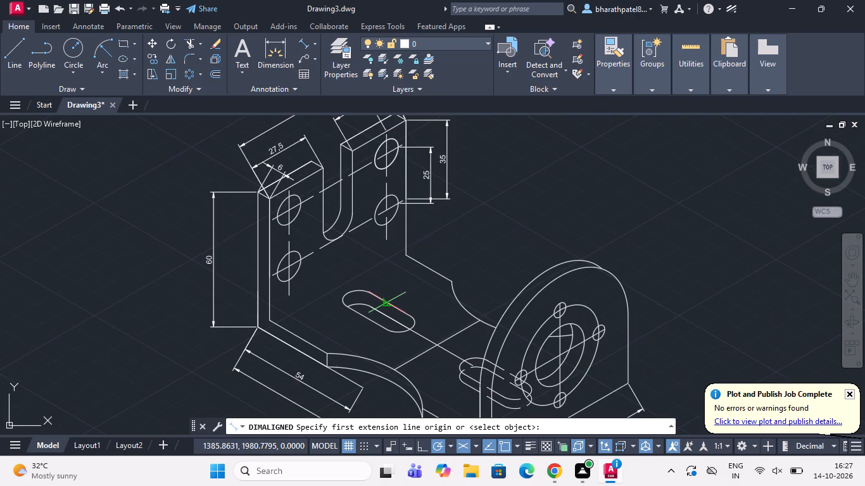
scroll(401, 341, up, 3)
scroll(401, 341, down, 1)
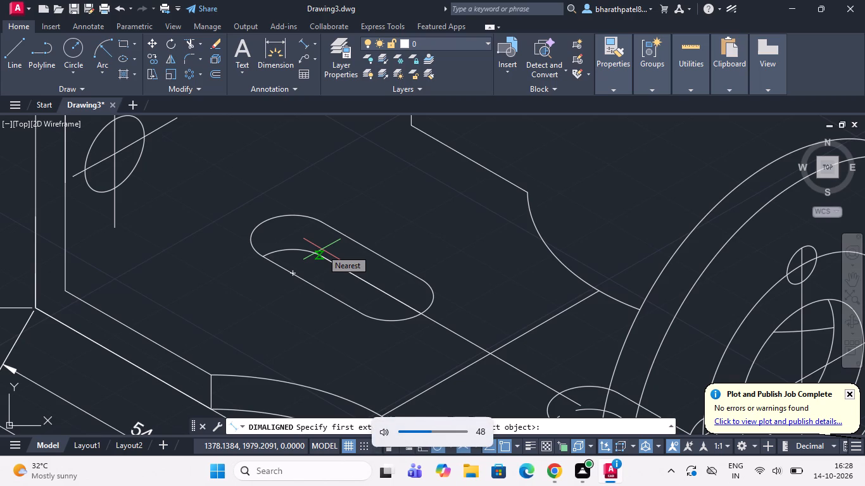
click(304, 44)
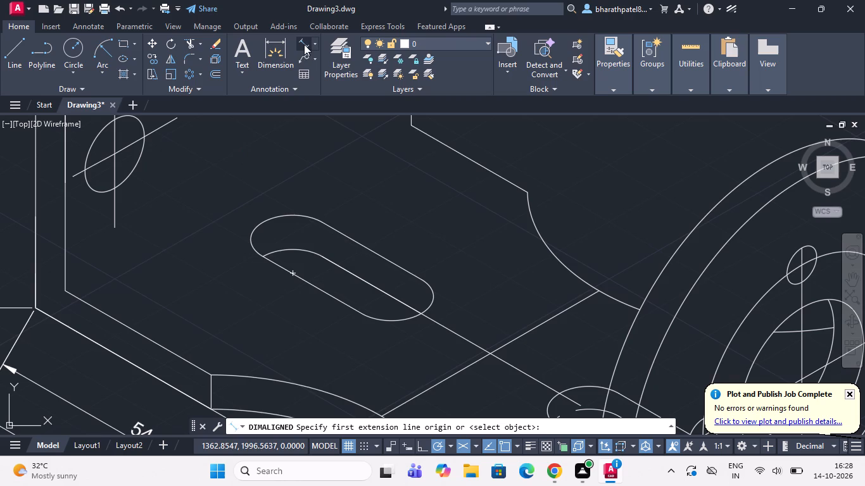
click(291, 239)
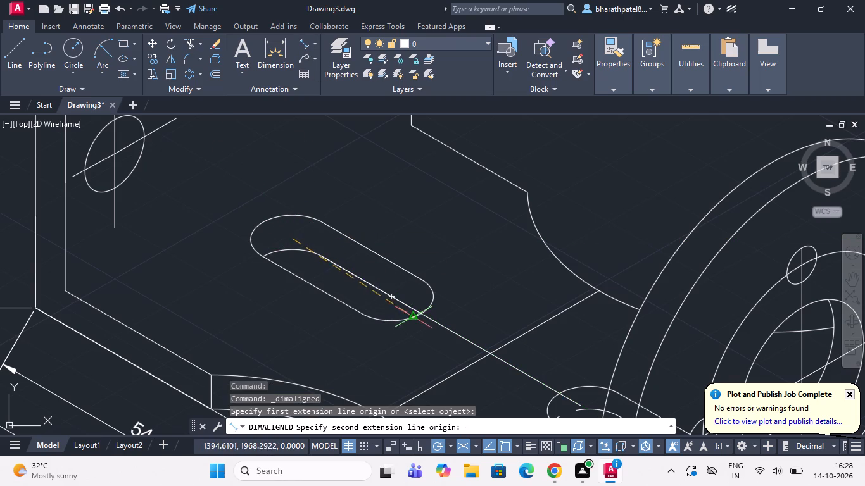
click(393, 296)
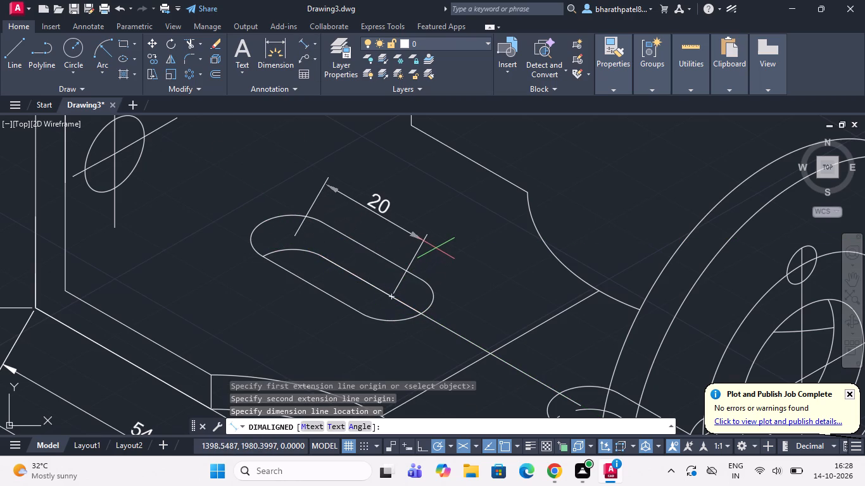
click(436, 248)
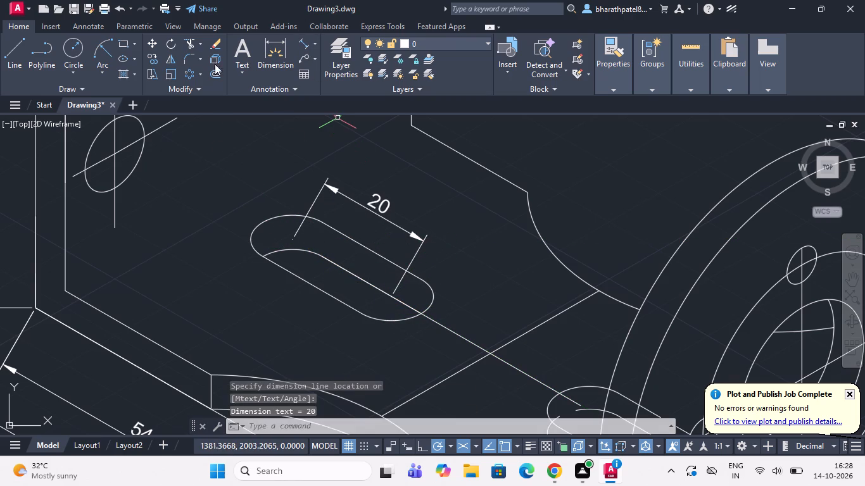
Add an aligned dimension from the dimensioned base slot's inner end-arc centre to the base centrelines' intersection, placed in line with the slot dimension.
click(303, 42)
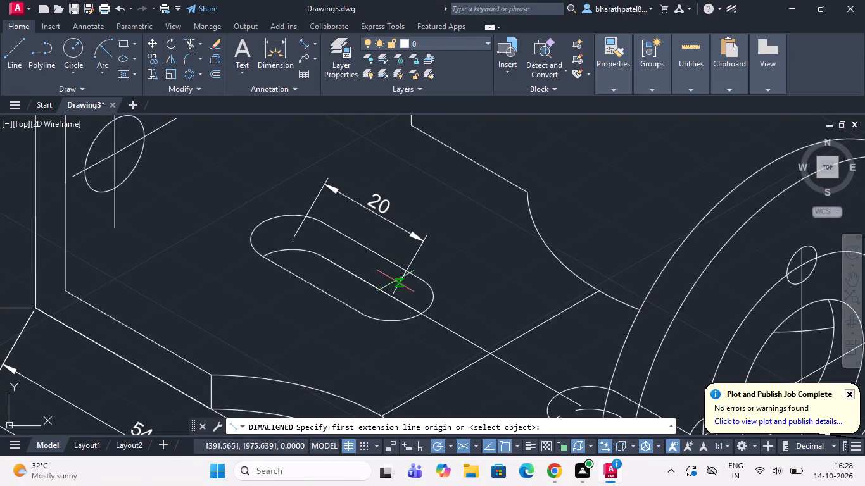
click(393, 296)
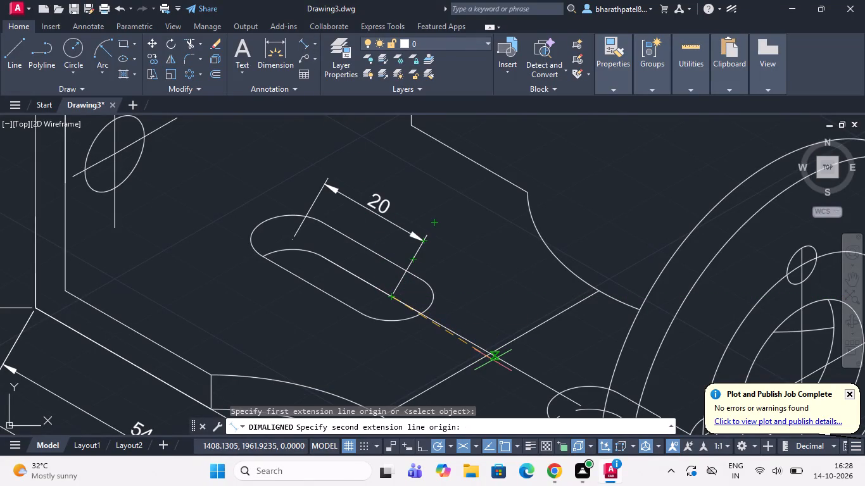
click(488, 353)
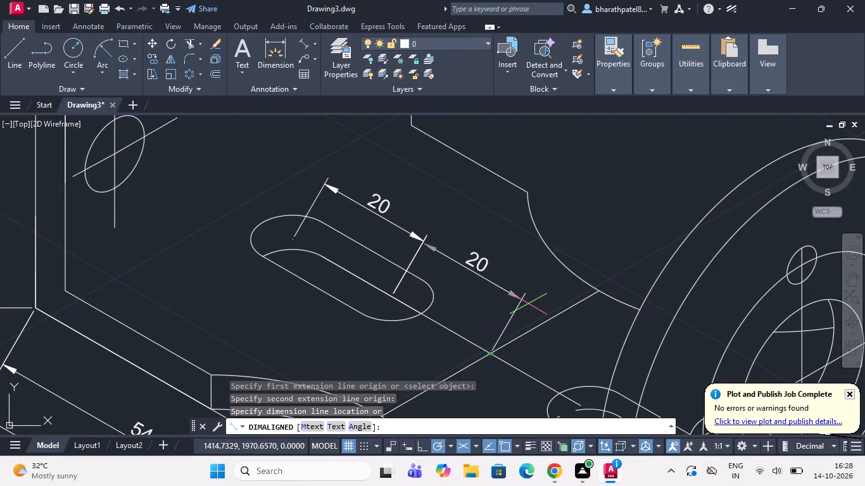
click(529, 302)
scroll(483, 261, down, 3)
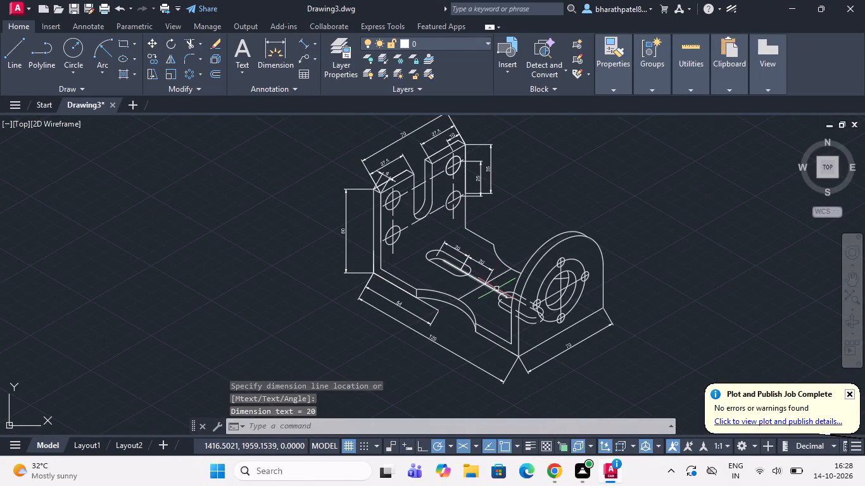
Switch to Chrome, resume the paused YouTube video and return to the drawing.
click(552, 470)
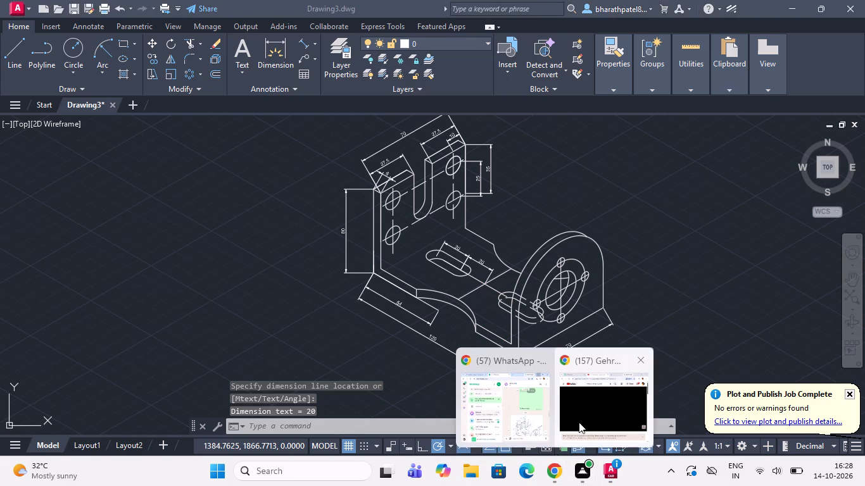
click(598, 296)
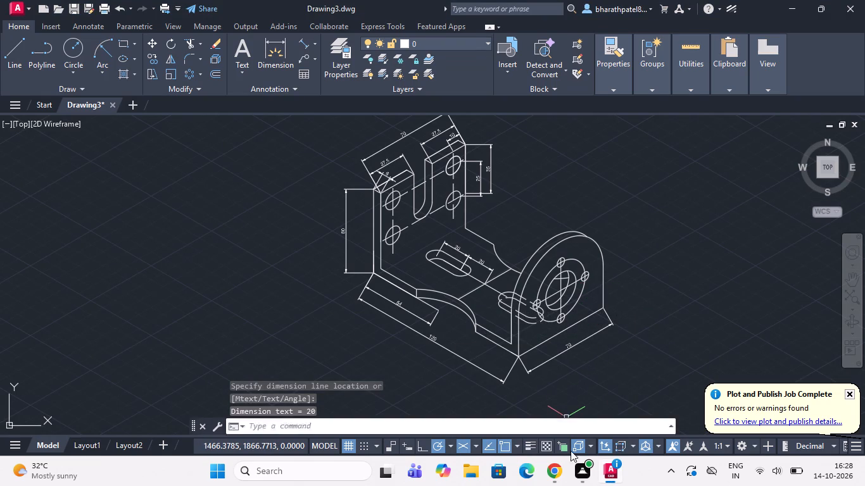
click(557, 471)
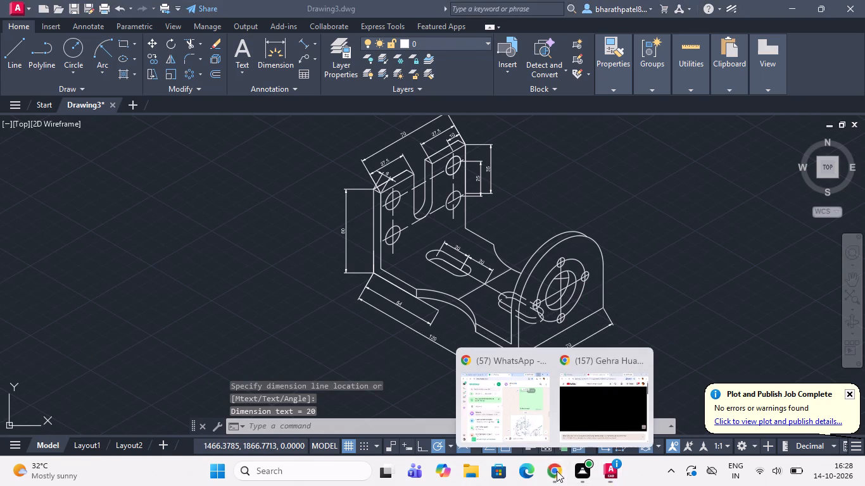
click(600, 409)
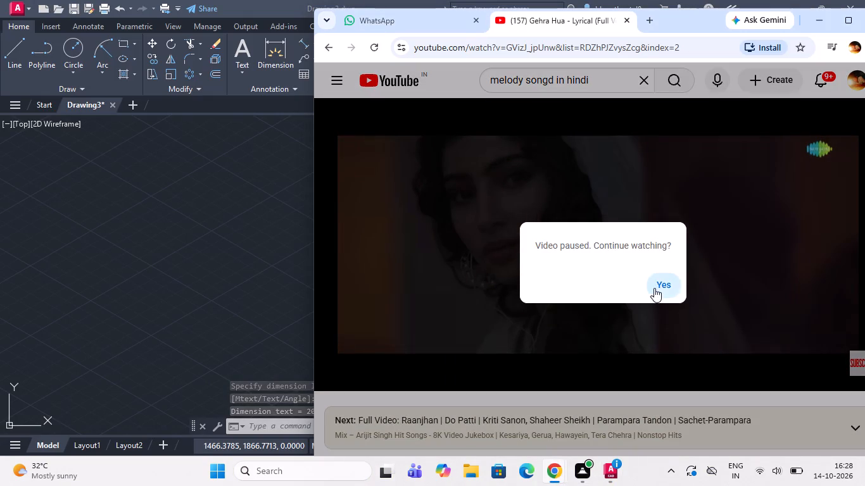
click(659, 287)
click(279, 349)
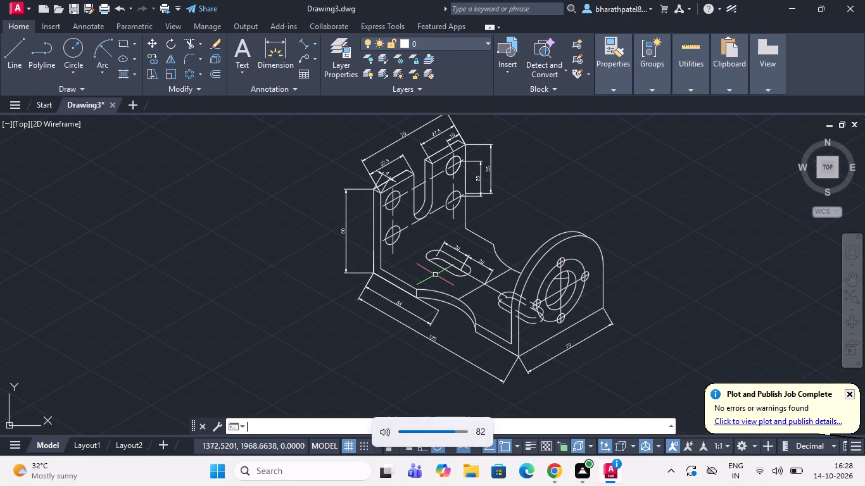
Draw a reference line at 330° from the transverse centreline's end on the front cutout arc, ending aligned at 30° with the arc's end corner.
scroll(445, 284, down, 1)
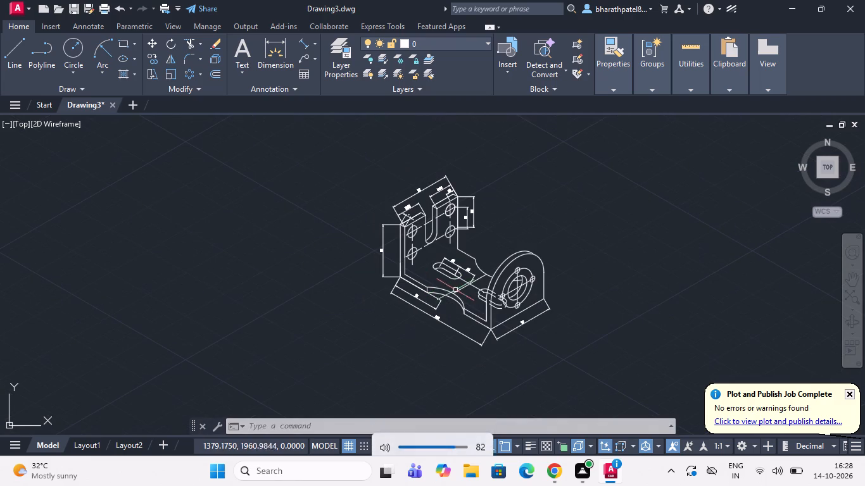
scroll(463, 290, down, 2)
scroll(510, 309, up, 2)
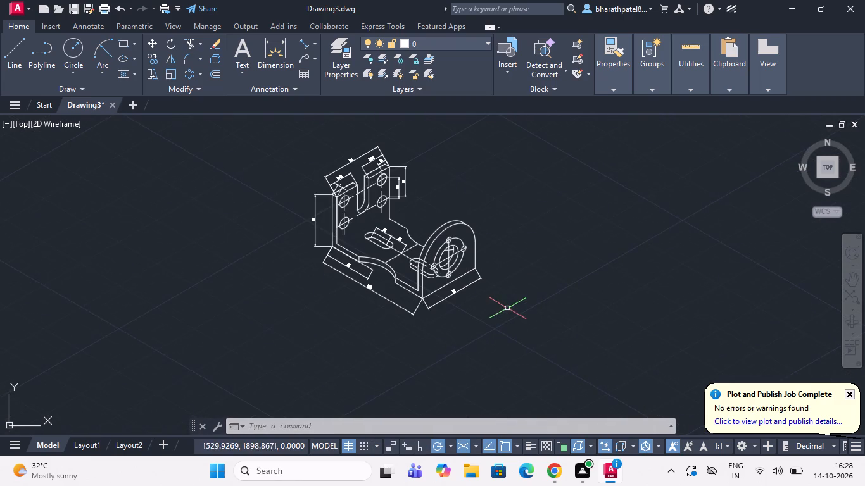
scroll(494, 238, up, 1)
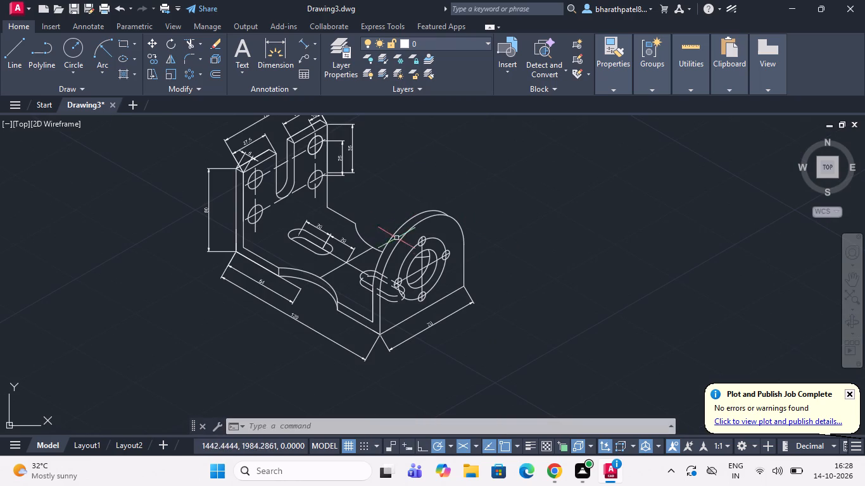
scroll(395, 270, down, 1)
scroll(405, 308, up, 2)
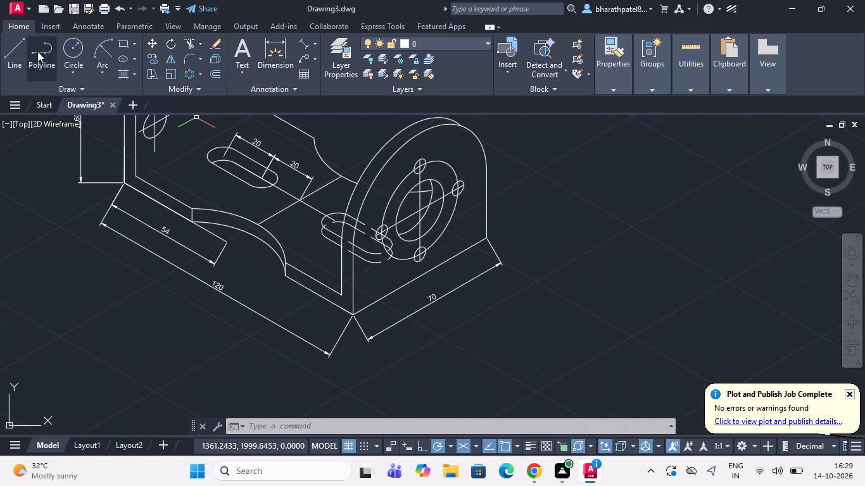
click(16, 47)
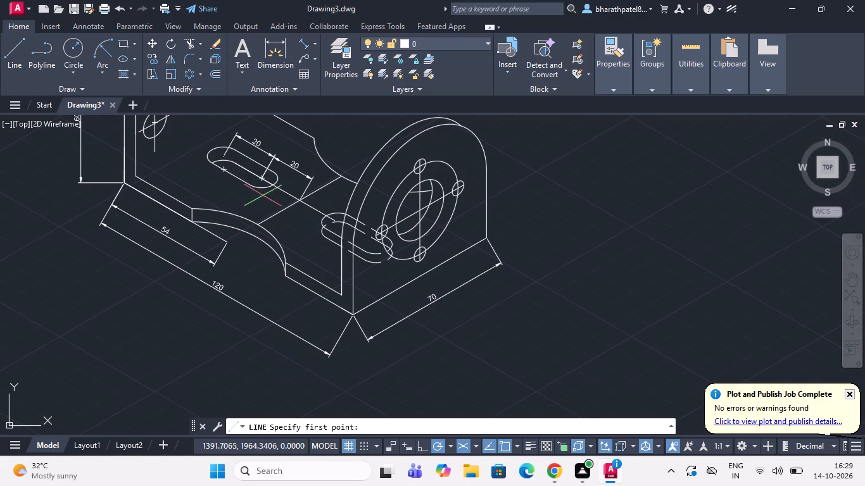
click(258, 223)
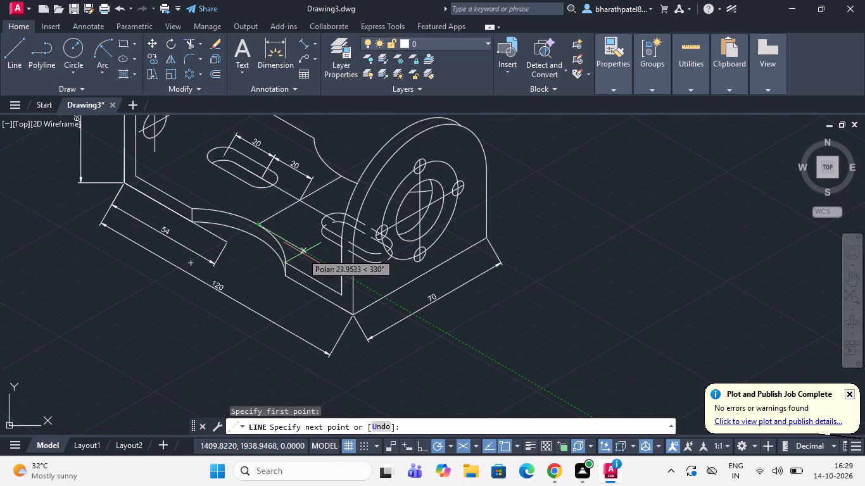
scroll(300, 259, up, 3)
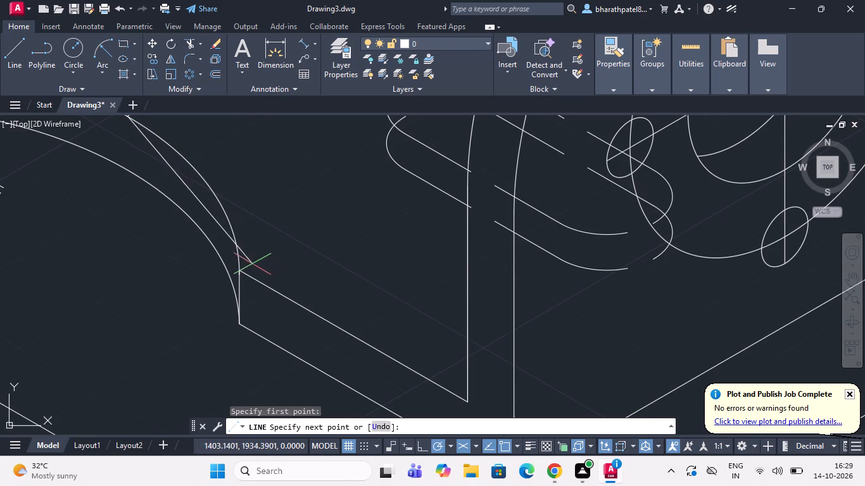
click(315, 227)
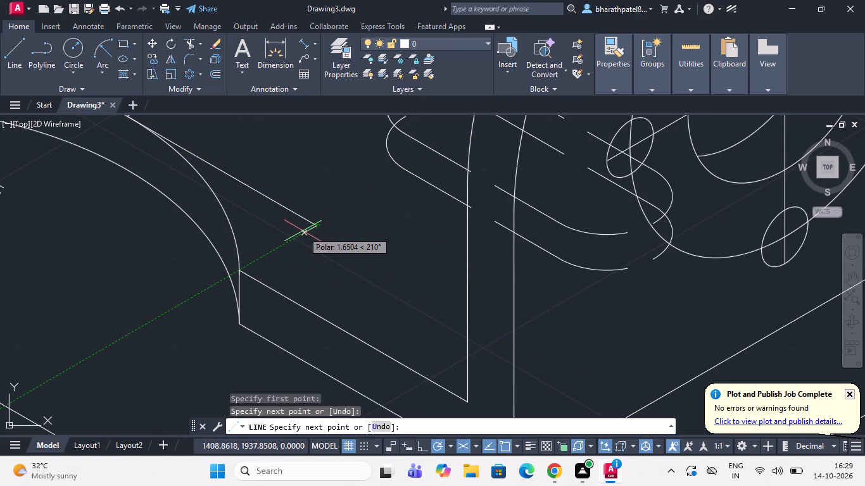
key(Escape)
Add an aligned dimension from the cutout arc's upper end corner to the end of the new reference line, placed directly between the points.
scroll(260, 251, down, 1)
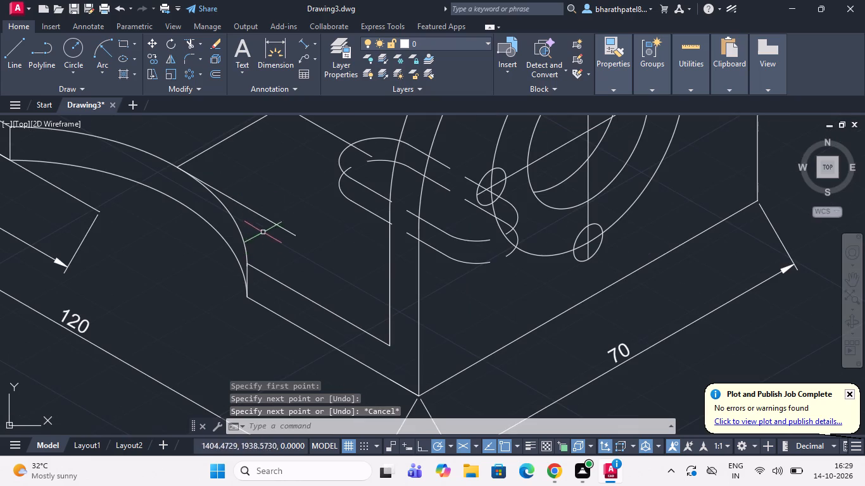
click(300, 46)
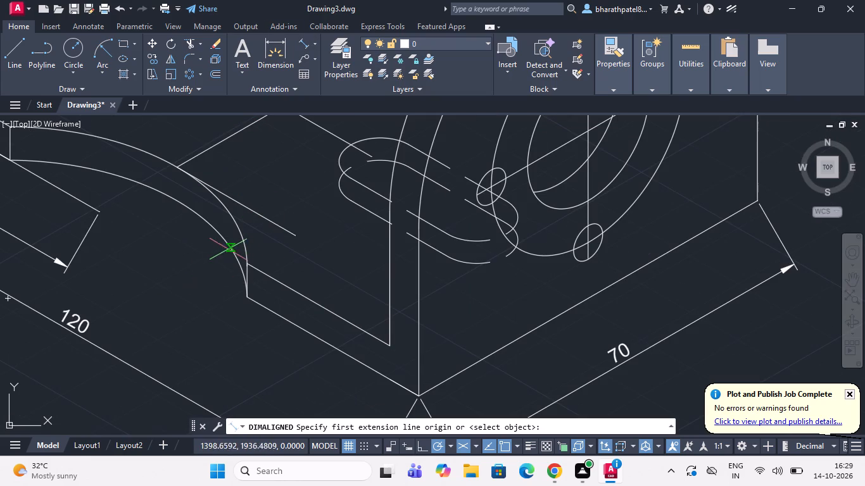
click(244, 261)
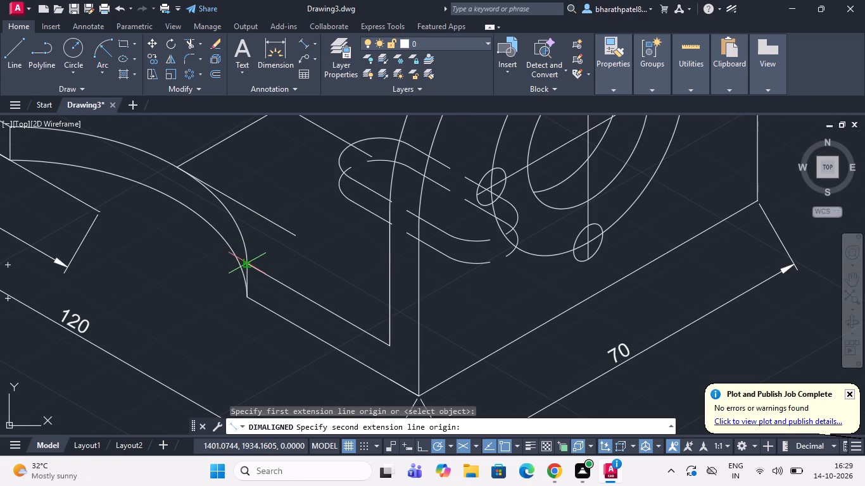
scroll(291, 237, up, 2)
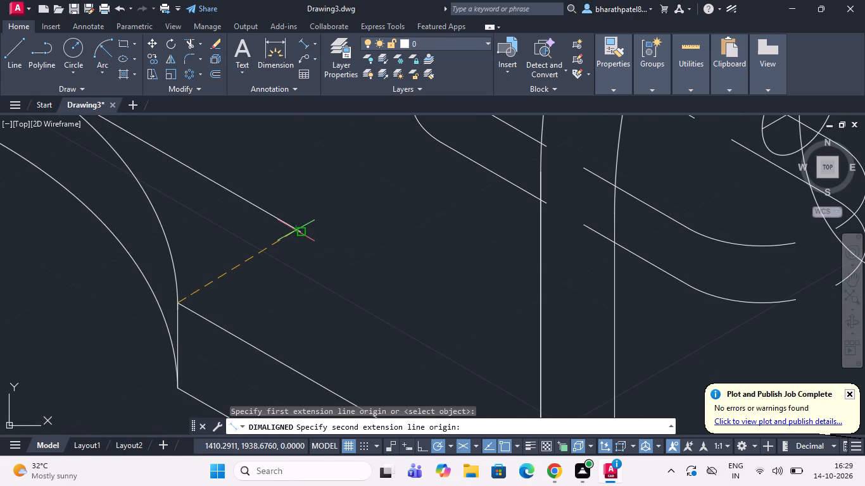
click(298, 229)
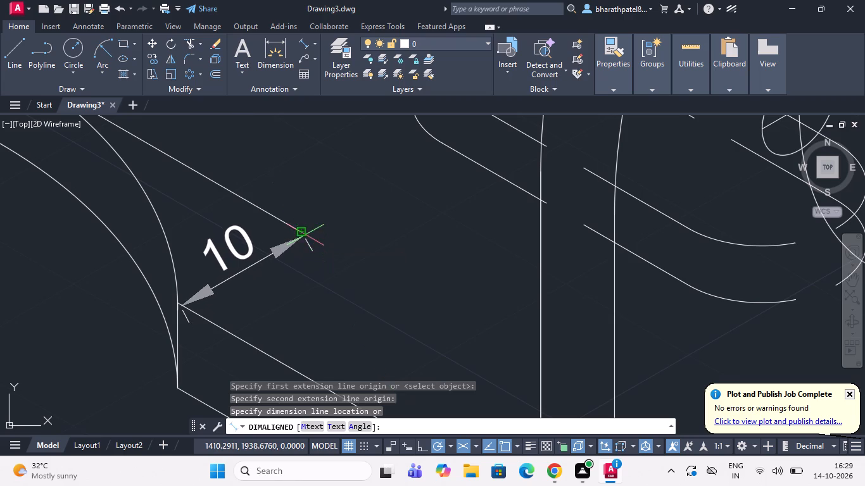
click(305, 232)
From the upper straight edge's end on the slot nearest the round-topped plate, draw a line about 15 units at 330°, continuing 35 units vertically downward.
scroll(342, 228, down, 3)
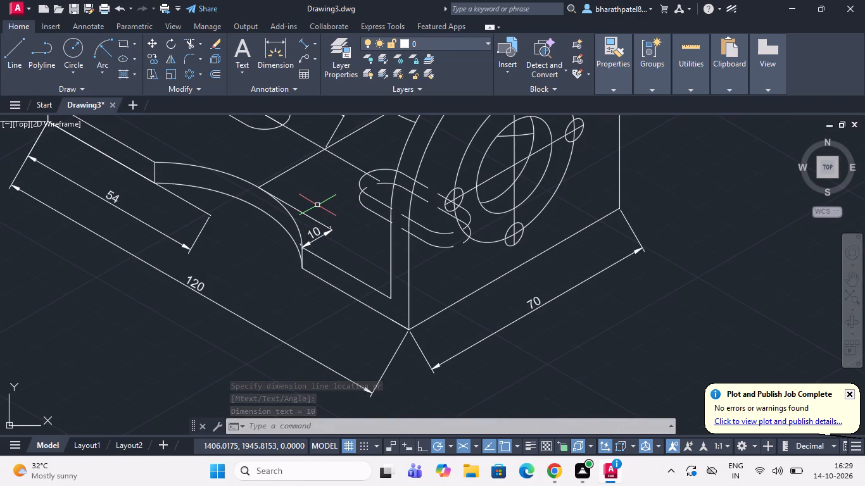
scroll(315, 209, down, 3)
scroll(334, 185, up, 2)
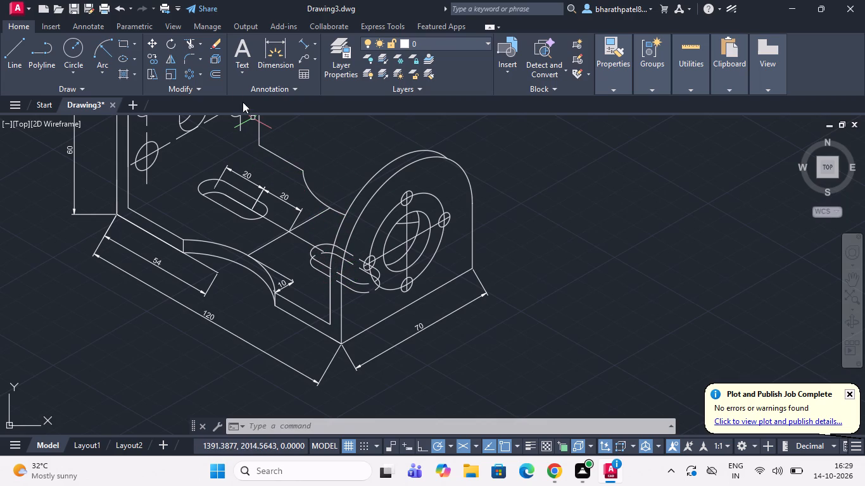
click(303, 43)
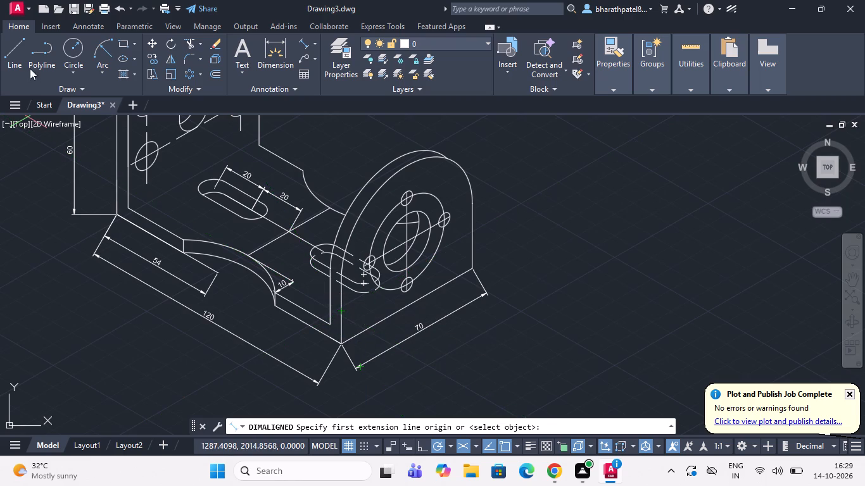
click(11, 56)
scroll(353, 289, up, 3)
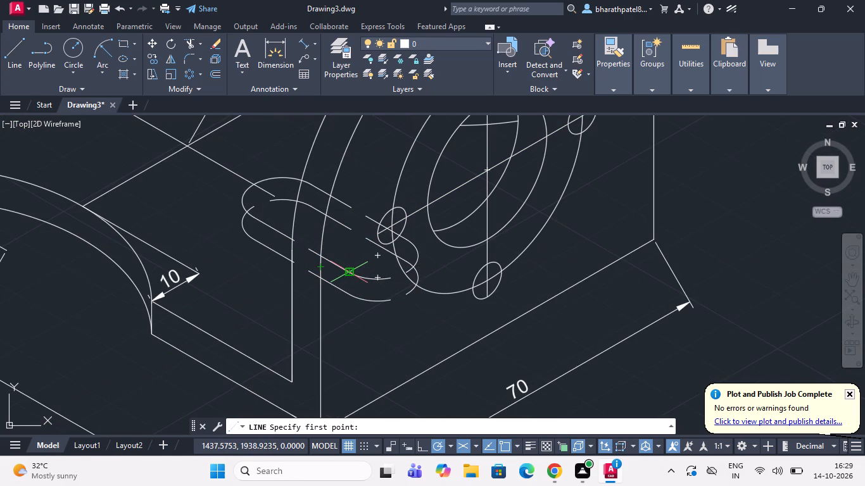
click(346, 269)
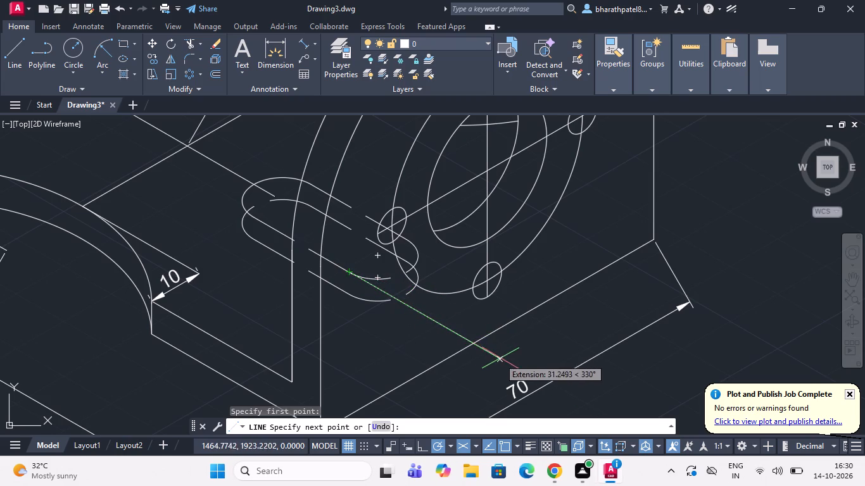
scroll(496, 352, down, 2)
scroll(499, 385, up, 3)
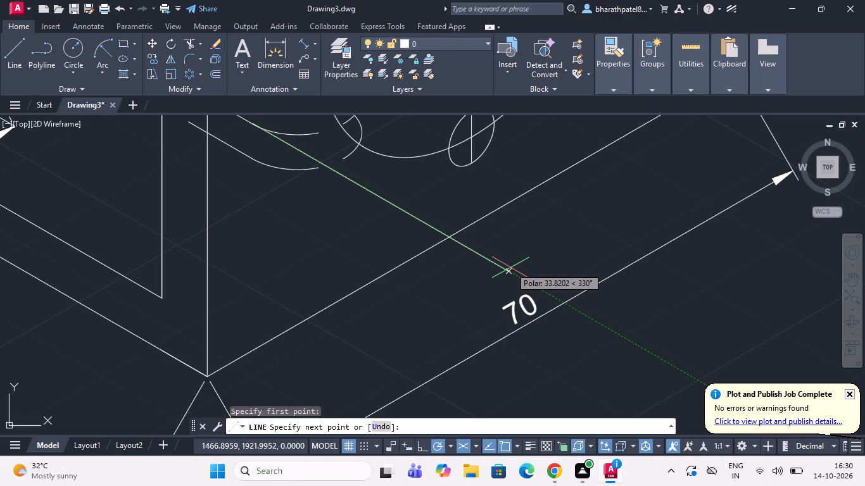
scroll(509, 268, down, 1)
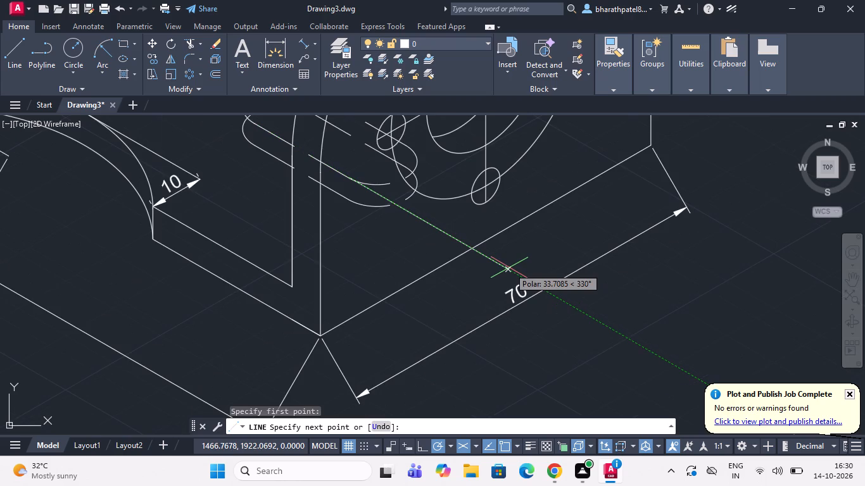
click(417, 222)
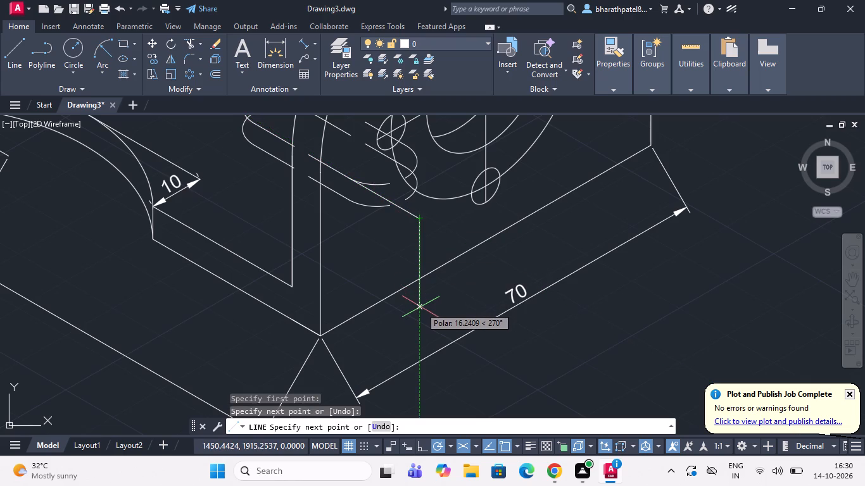
key(3)
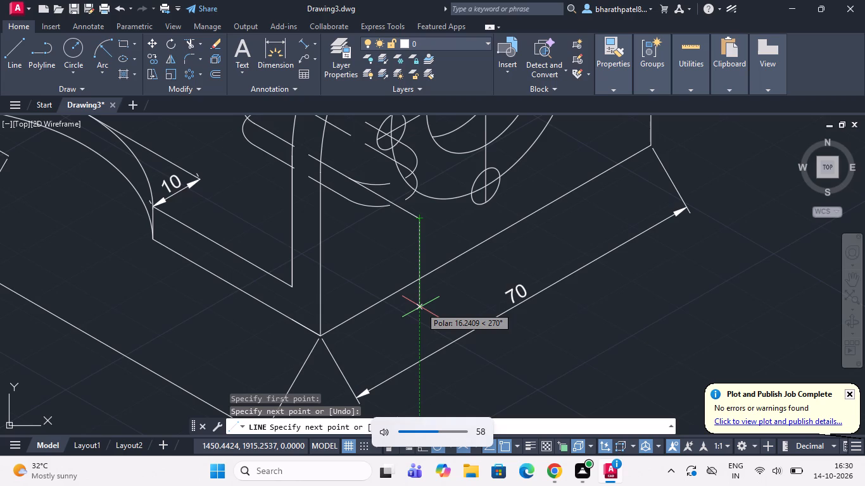
key(5)
key(Return)
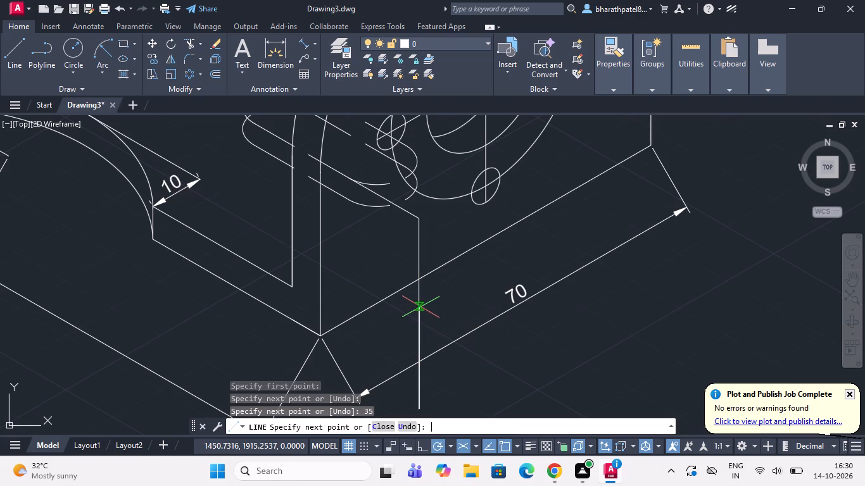
scroll(452, 274, down, 2)
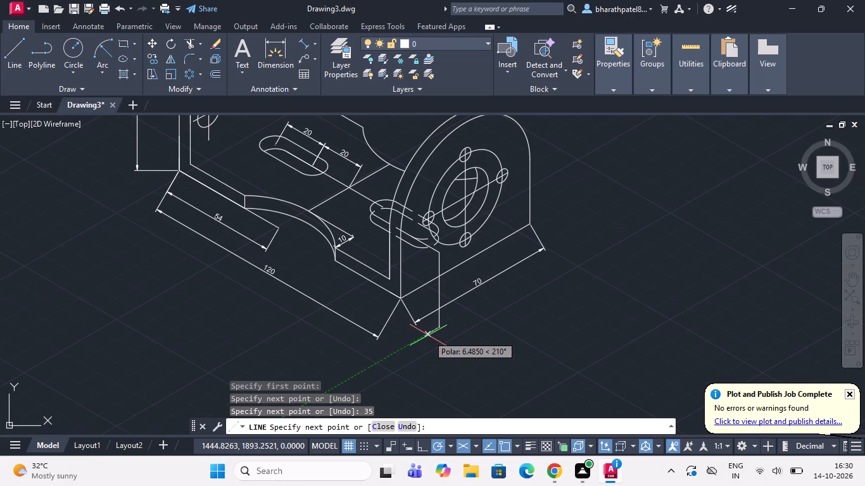
key(Escape)
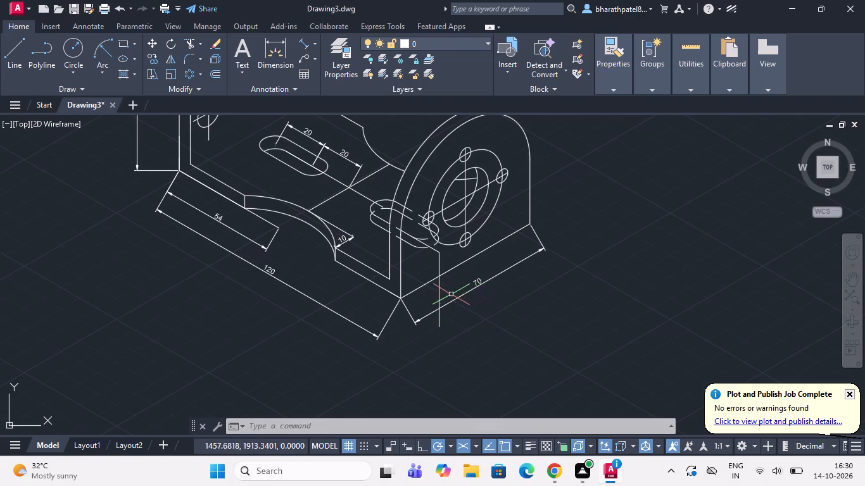
Add an aligned dimension to the 35-unit vertical reference line below the slot, placed directly on the line.
click(303, 41)
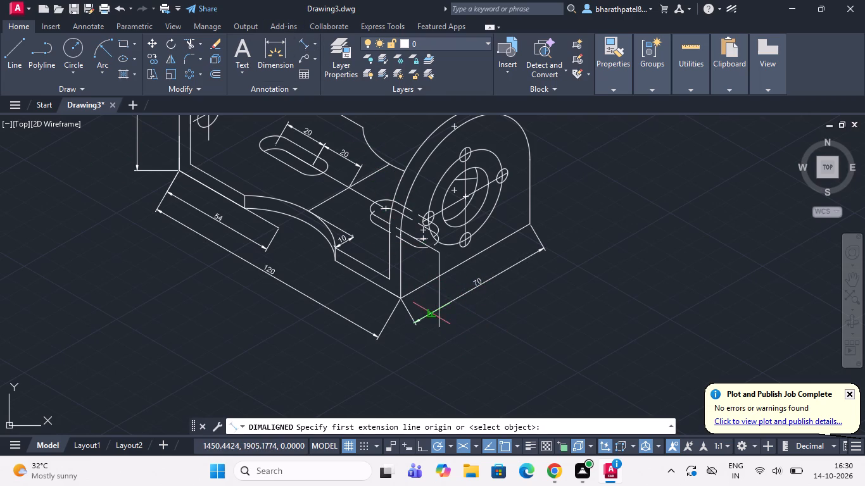
click(440, 329)
click(437, 251)
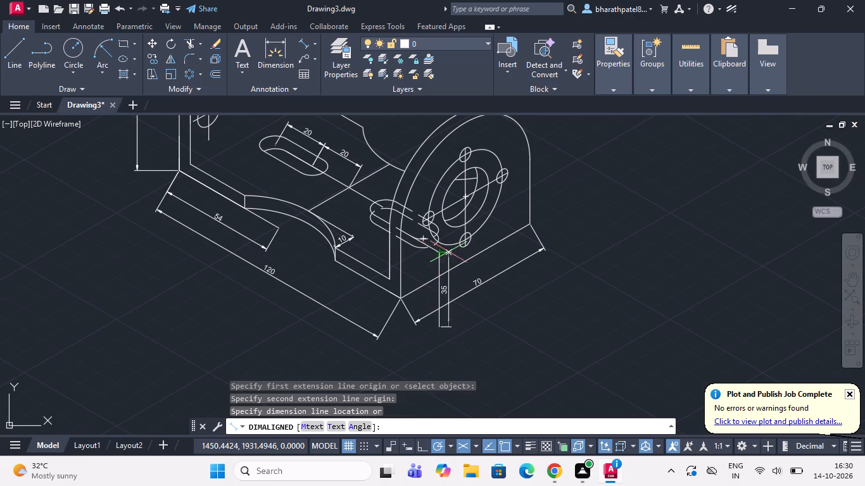
click(438, 263)
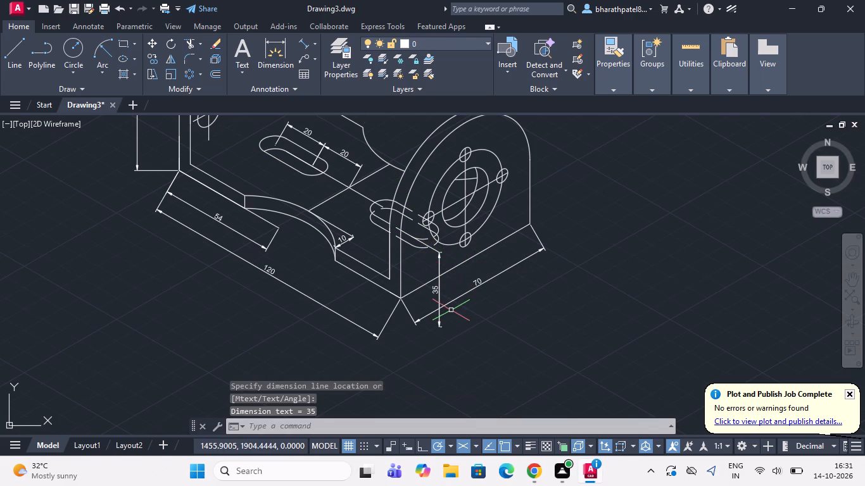
Change the linetype of the bolt circle through the four small holes on the round-topped plate to ACAD_ISO02W100.
scroll(473, 298, down, 1)
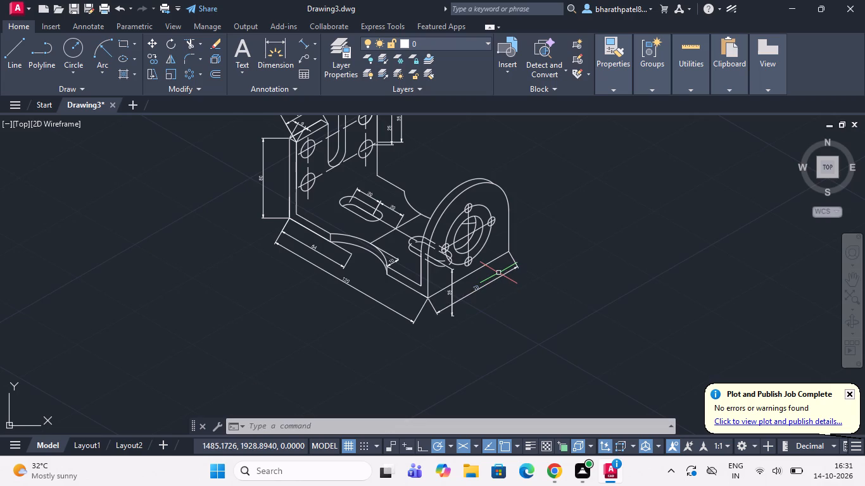
scroll(484, 282, down, 1)
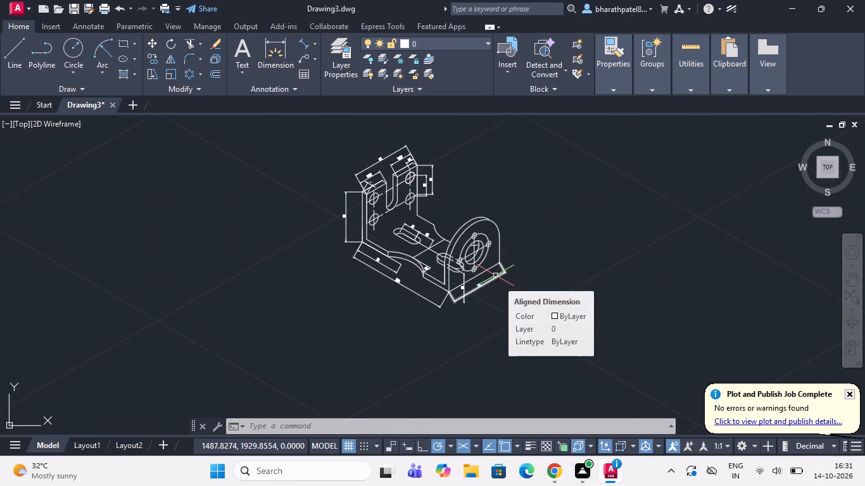
scroll(500, 233, up, 2)
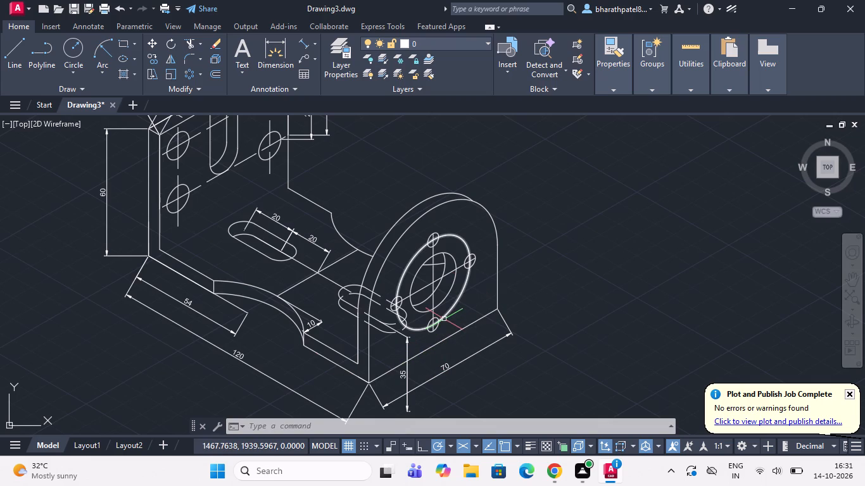
click(407, 266)
scroll(398, 275, down, 2)
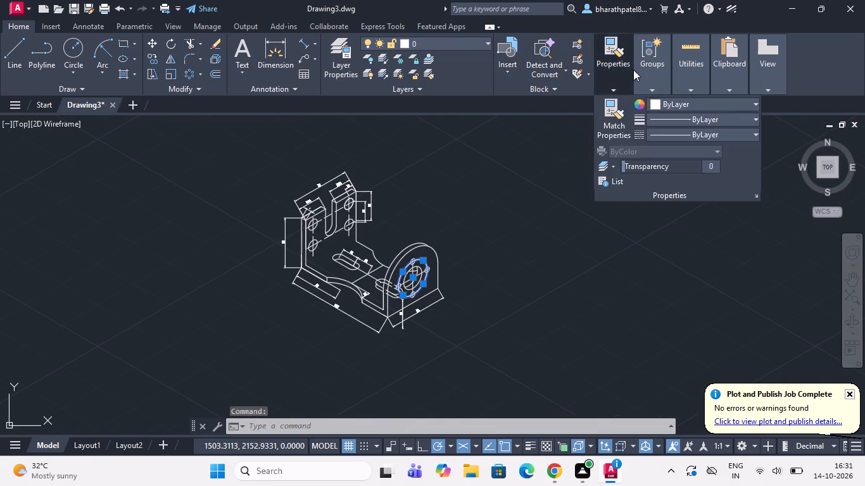
click(667, 137)
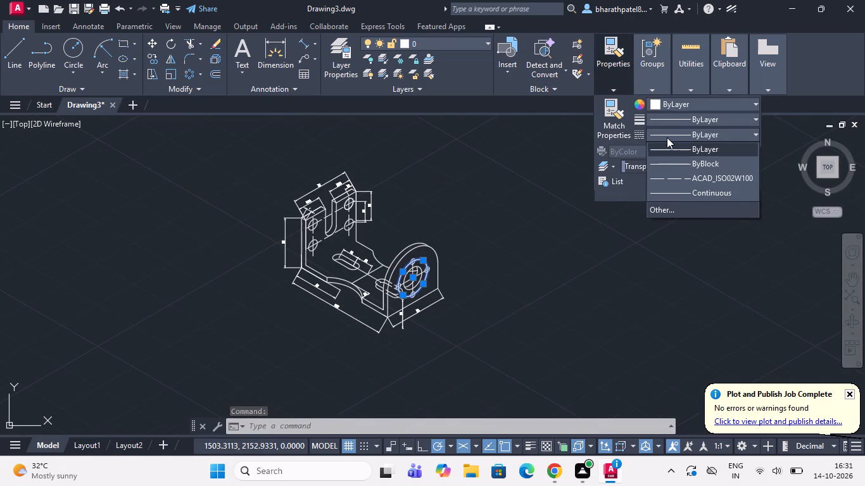
click(674, 175)
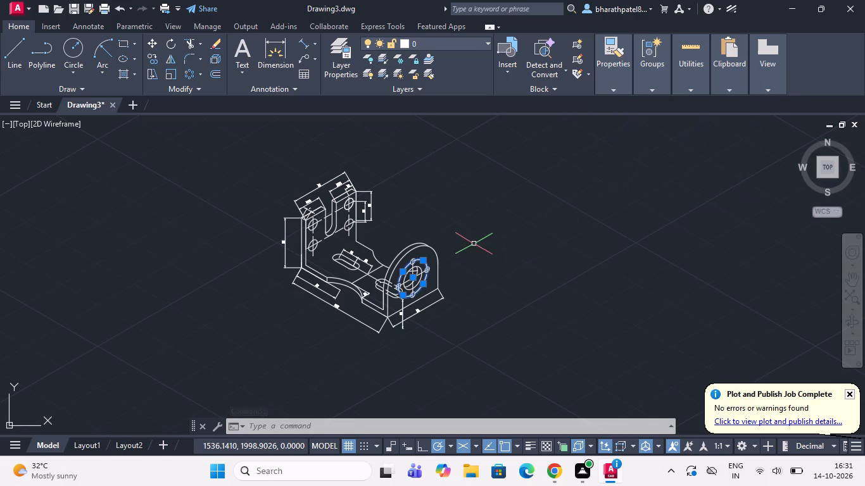
click(474, 244)
key(Return)
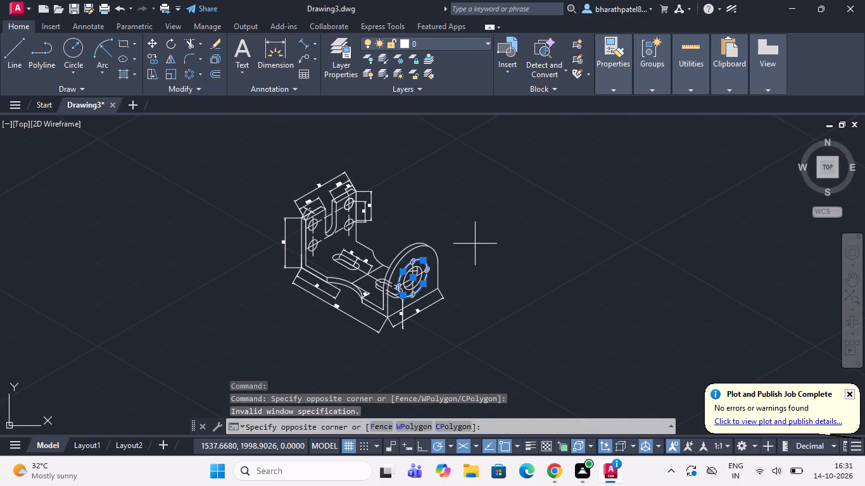
key(Escape)
double_click(467, 258)
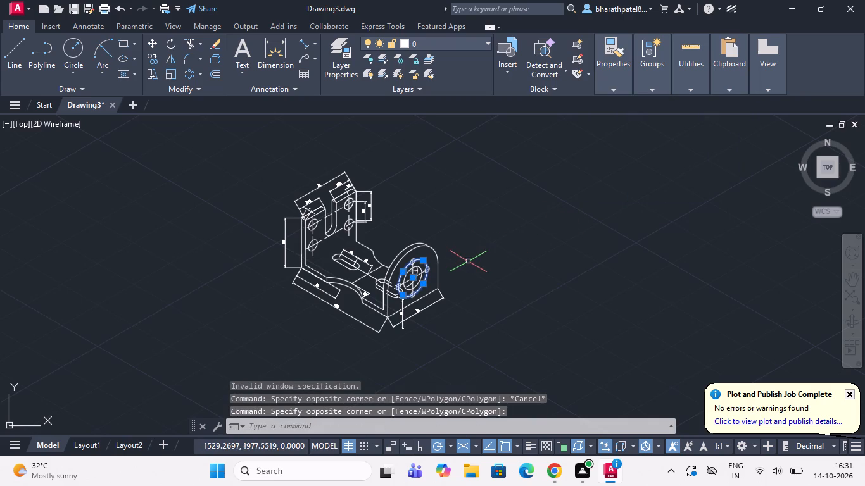
key(Return)
key(Return)
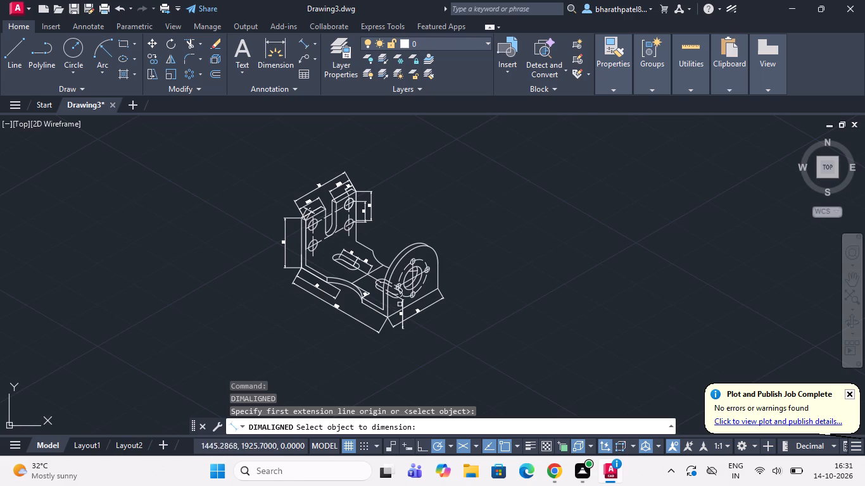
Draw a line vertically upward at 90° from the vertical centreline's upper end on the top small hole of the round-topped plate.
scroll(400, 304, up, 2)
click(15, 54)
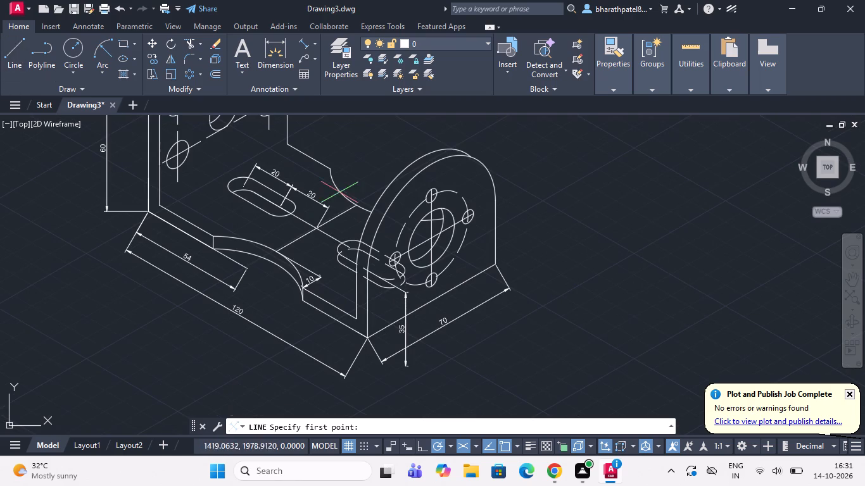
scroll(434, 187, up, 4)
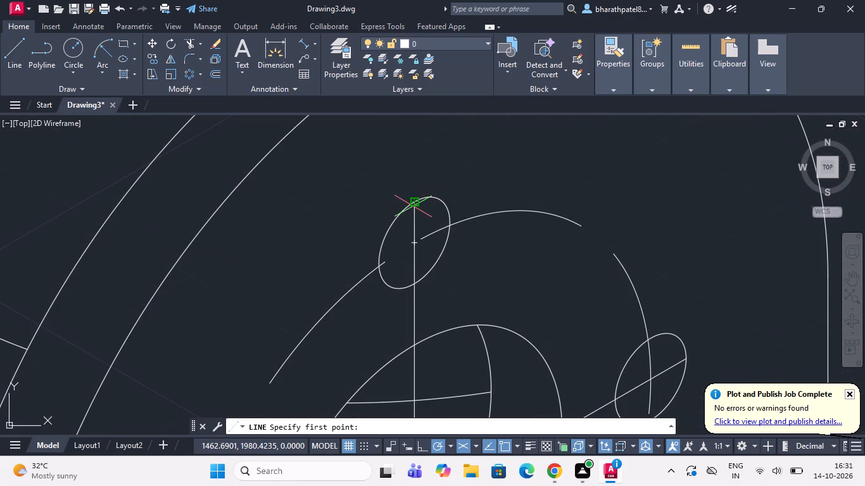
click(417, 201)
scroll(417, 201, down, 2)
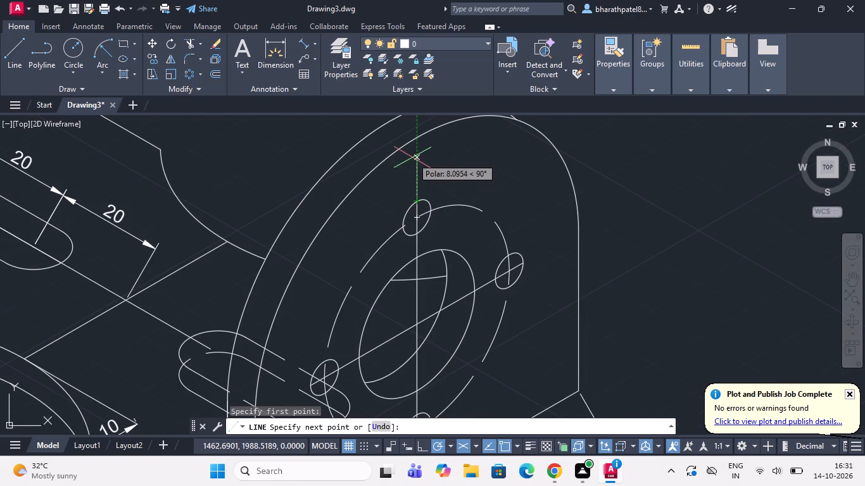
click(417, 149)
key(Escape)
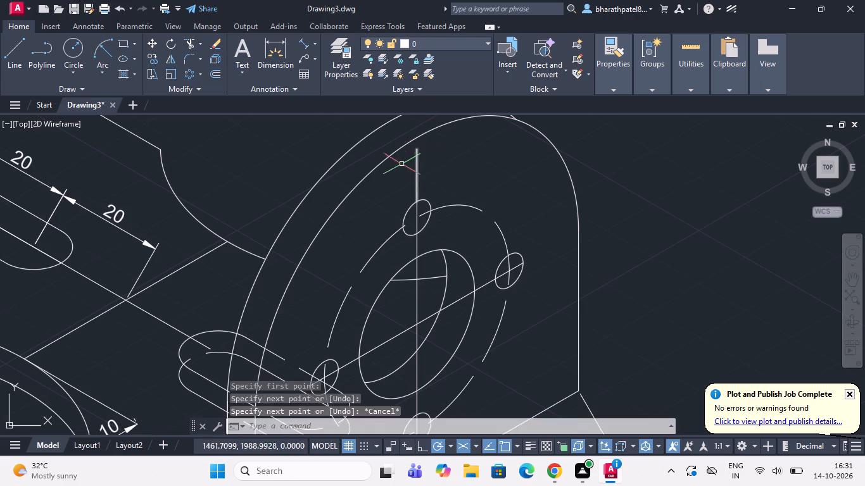
Draw a short line vertically downward from the vertical centreline's lower end on the bottom small hole of the round-topped plate.
scroll(414, 190, down, 3)
scroll(432, 273, up, 3)
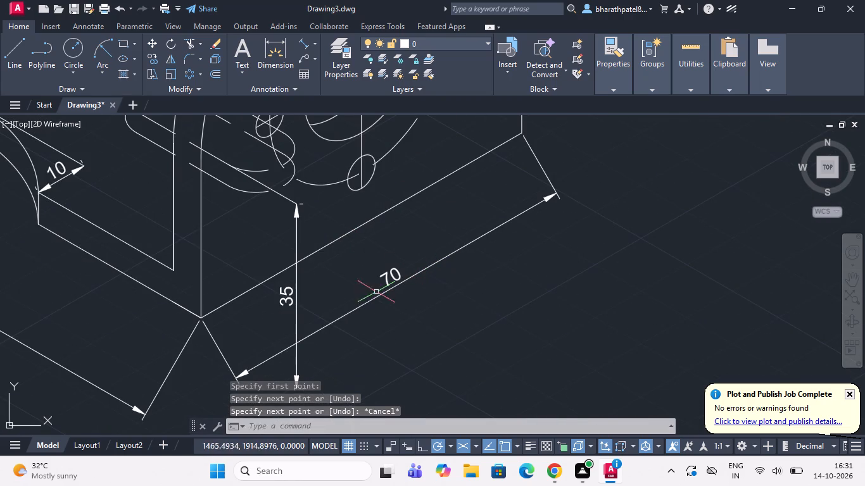
key(space)
click(362, 187)
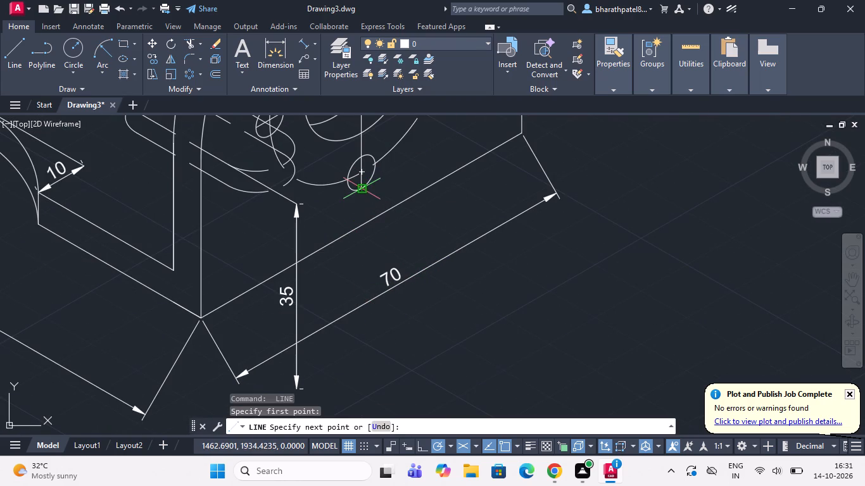
click(362, 211)
key(space)
scroll(367, 225, down, 2)
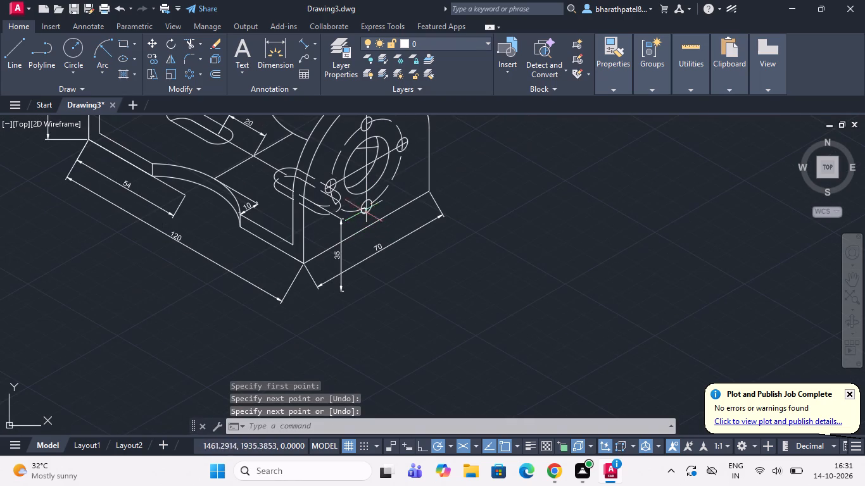
Load the JIS_02_0.7 (HIDDEN0.75) linetype from acadiso.lin into the drawing.
scroll(345, 182, up, 3)
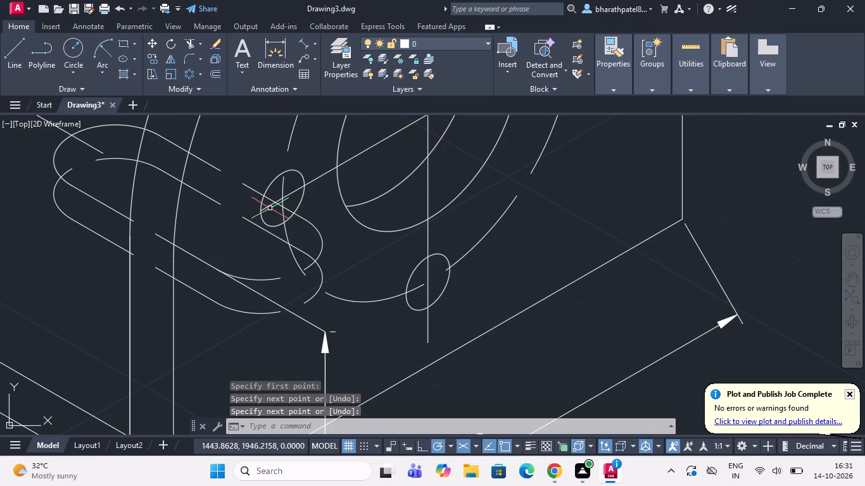
scroll(309, 230, down, 2)
scroll(374, 228, down, 2)
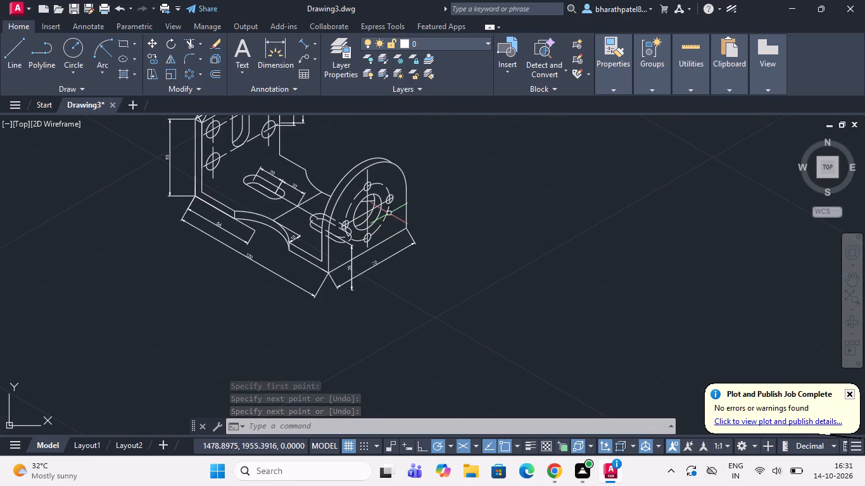
scroll(391, 203, up, 3)
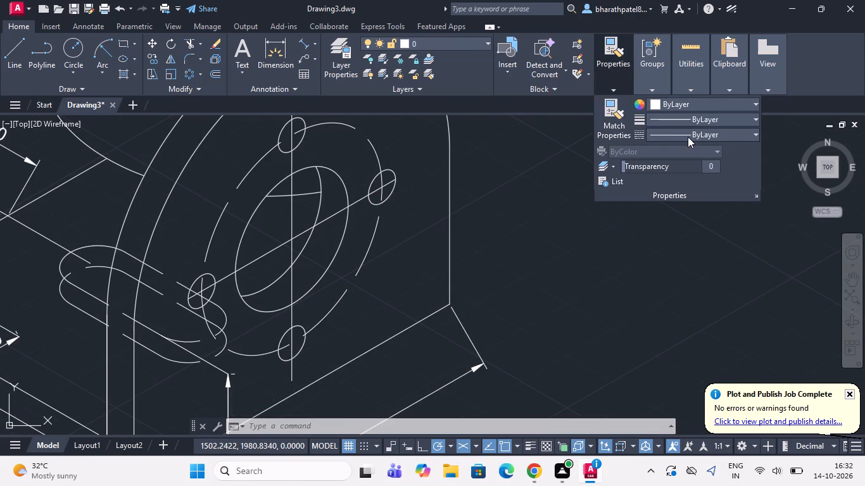
click(688, 137)
click(672, 208)
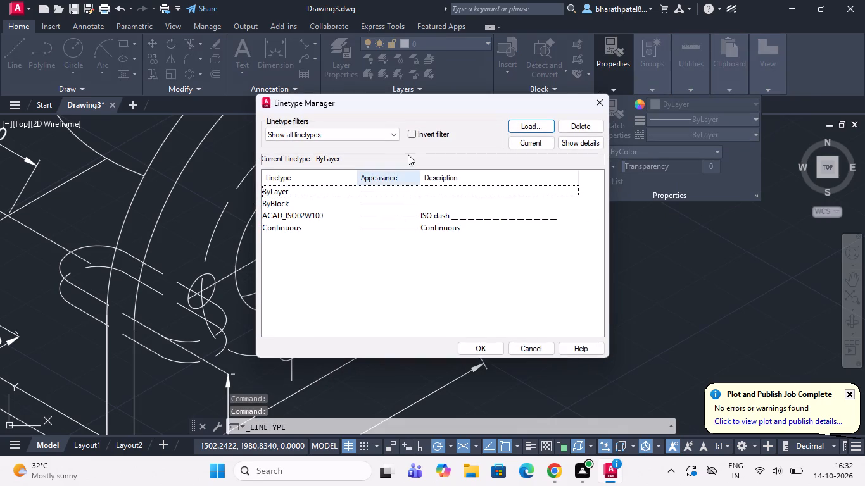
click(529, 125)
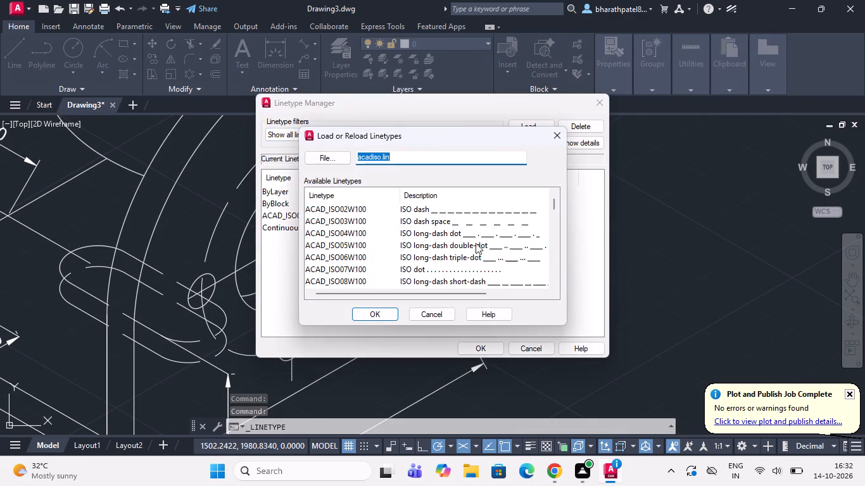
scroll(472, 224, down, 6)
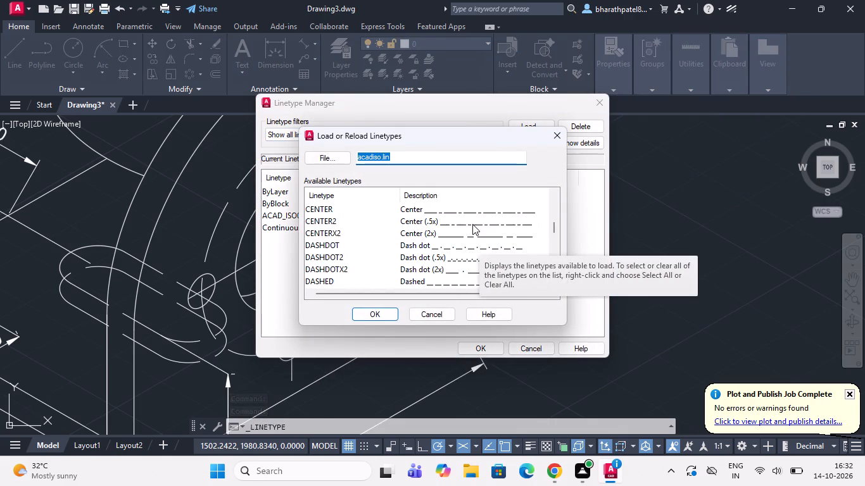
scroll(472, 224, down, 7)
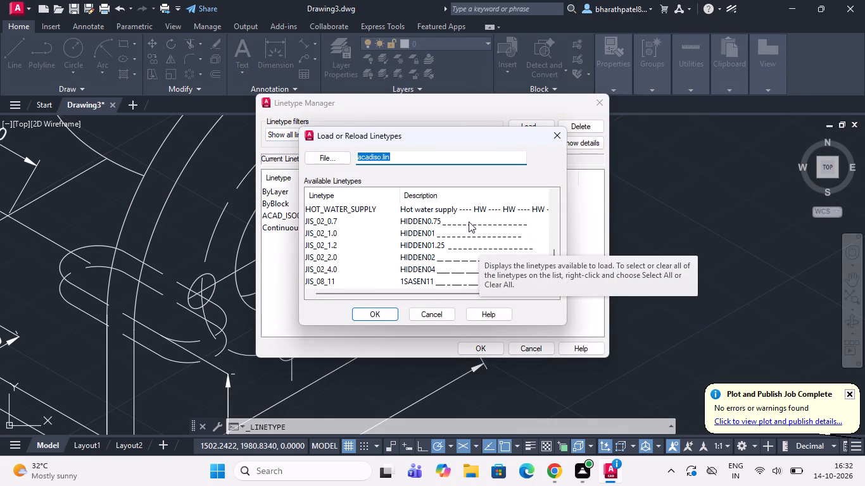
click(467, 220)
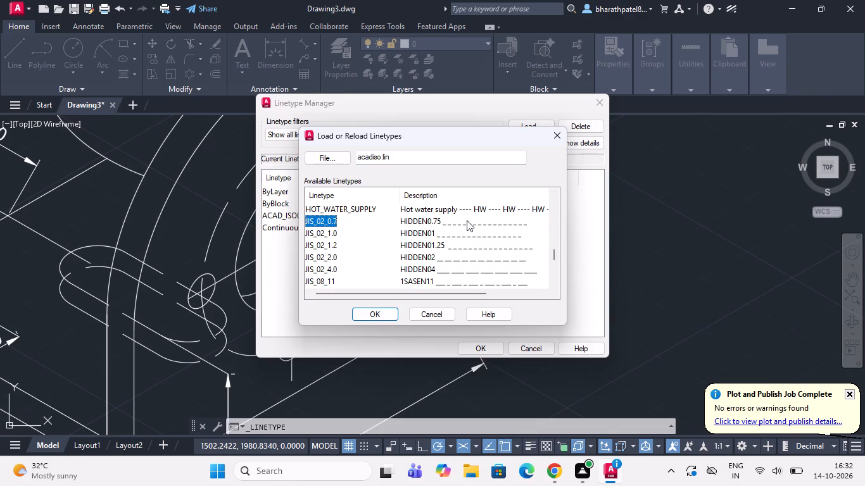
click(429, 223)
click(375, 318)
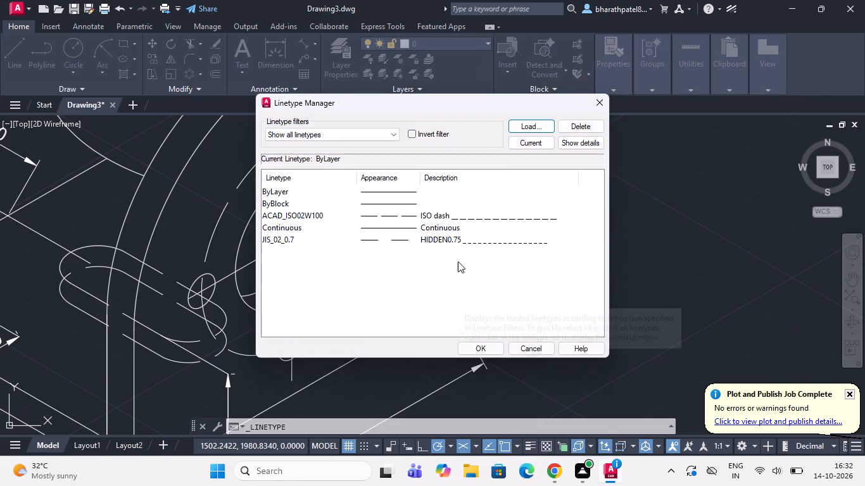
click(457, 240)
click(480, 345)
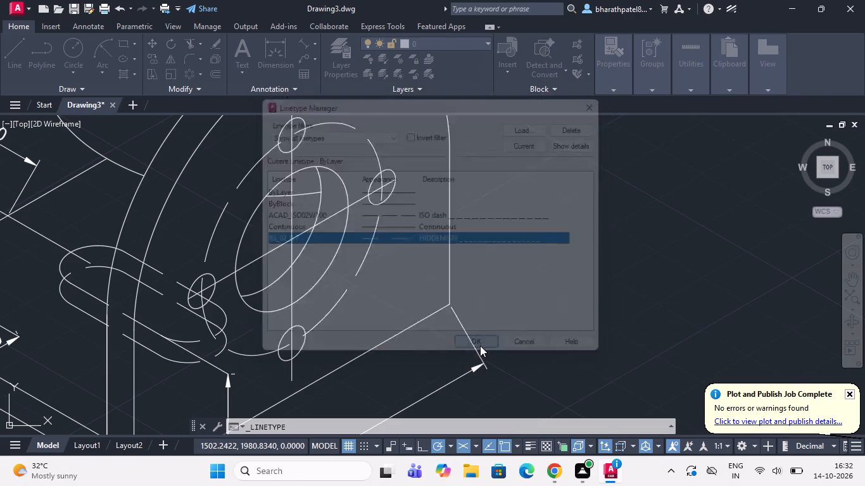
Extend the inclined centreline outward by a line about 9 units long at 30° from its upper end on the small hole.
scroll(480, 346, down, 1)
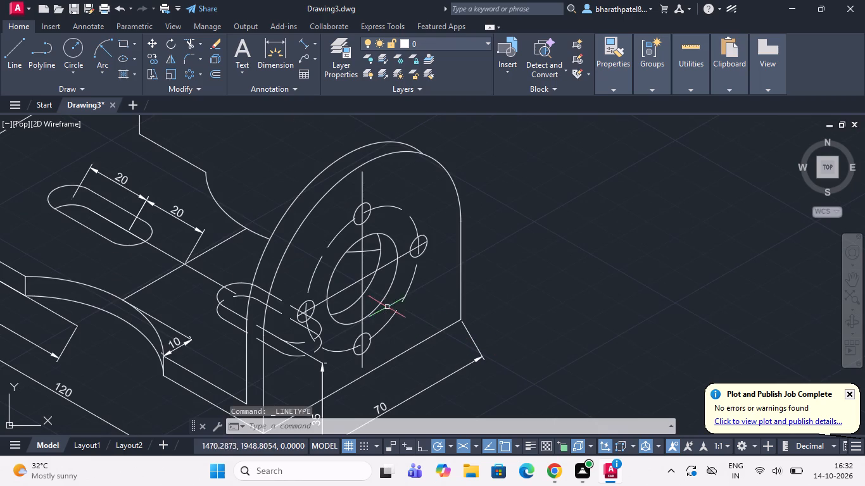
click(10, 47)
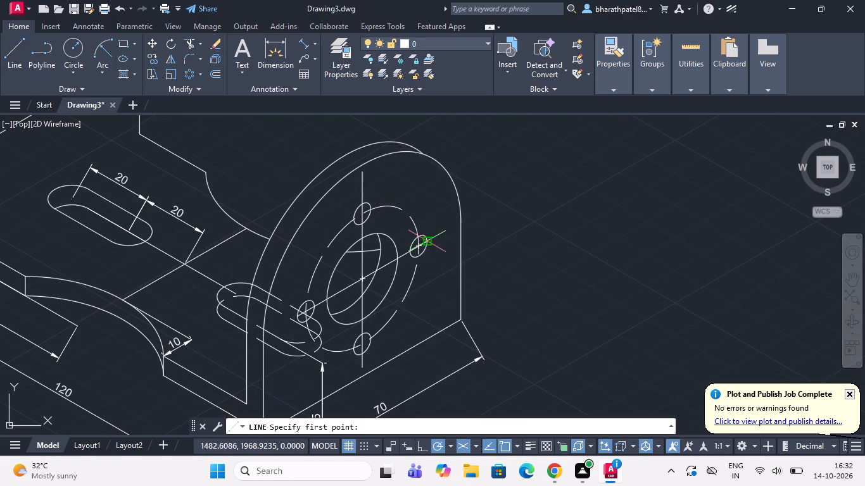
scroll(420, 242, up, 3)
click(450, 234)
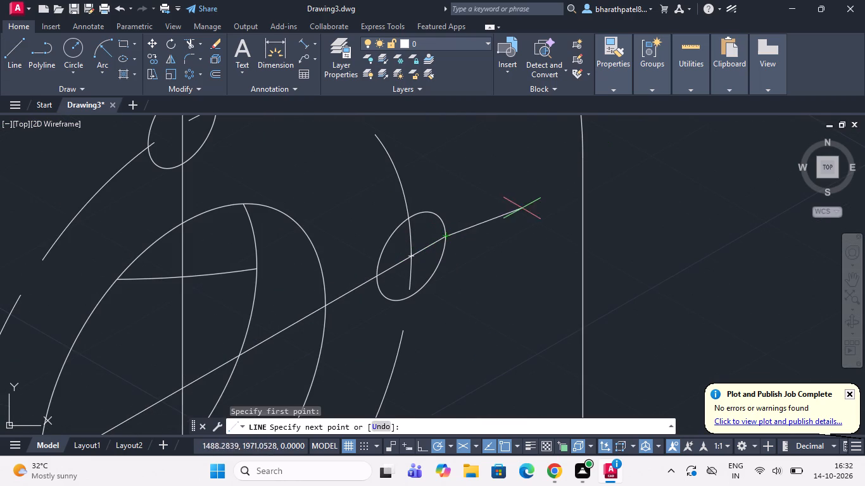
click(555, 176)
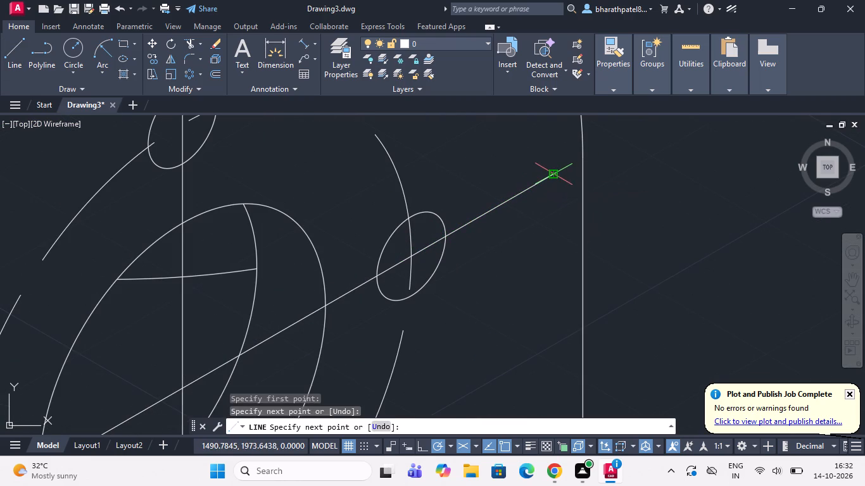
key(space)
Extend the inclined centreline outward by a line about 9 units long from its lower end on the small hole beside the slot.
scroll(504, 214, down, 3)
scroll(355, 310, up, 3)
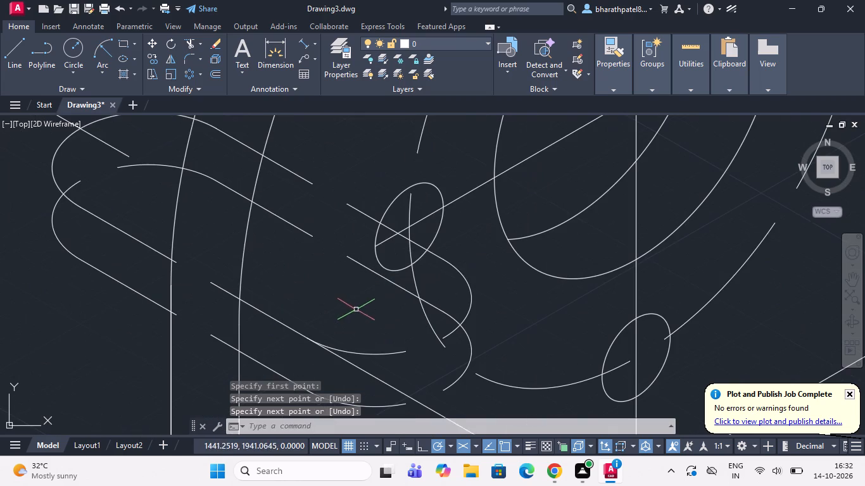
key(space)
click(376, 245)
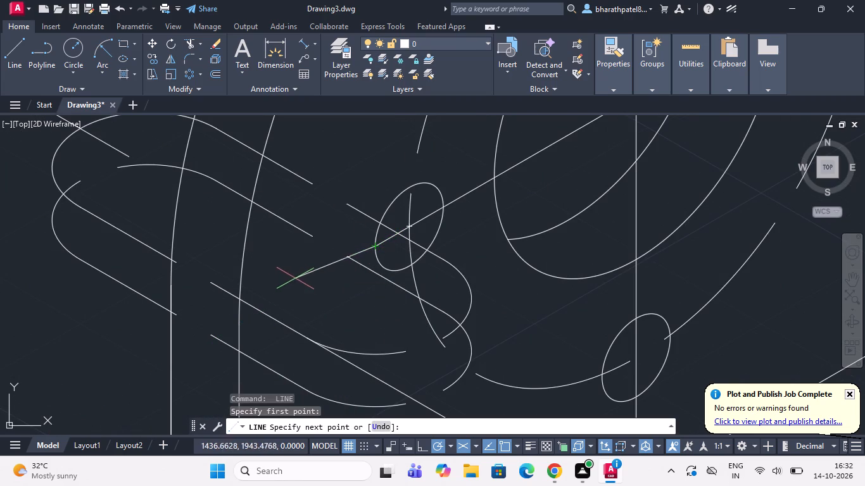
click(270, 305)
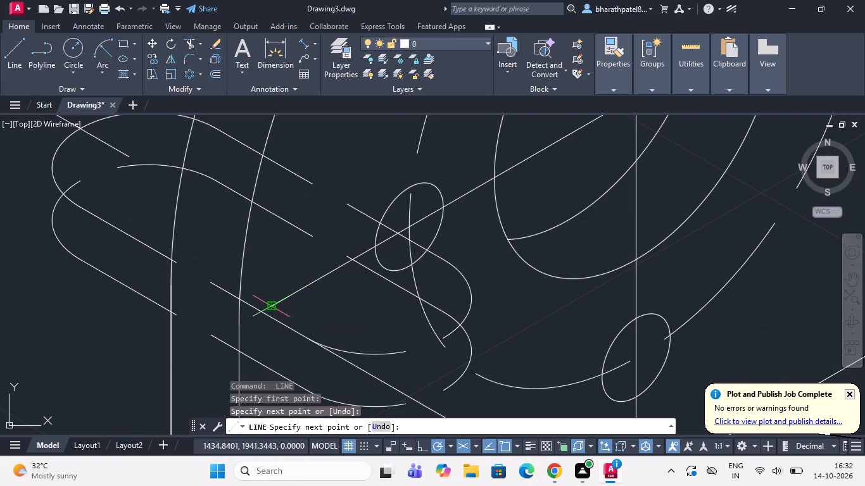
key(space)
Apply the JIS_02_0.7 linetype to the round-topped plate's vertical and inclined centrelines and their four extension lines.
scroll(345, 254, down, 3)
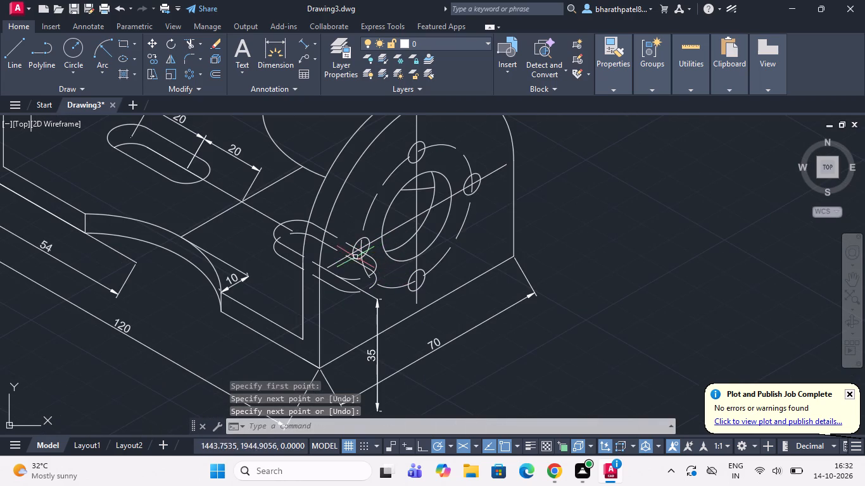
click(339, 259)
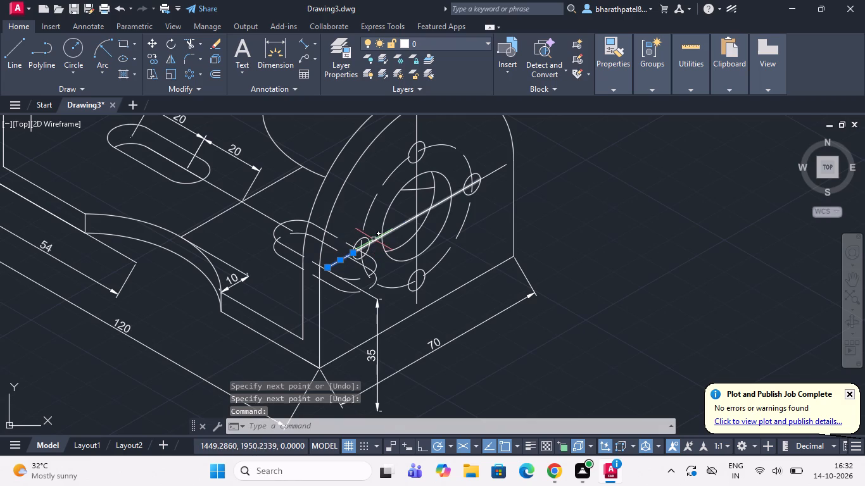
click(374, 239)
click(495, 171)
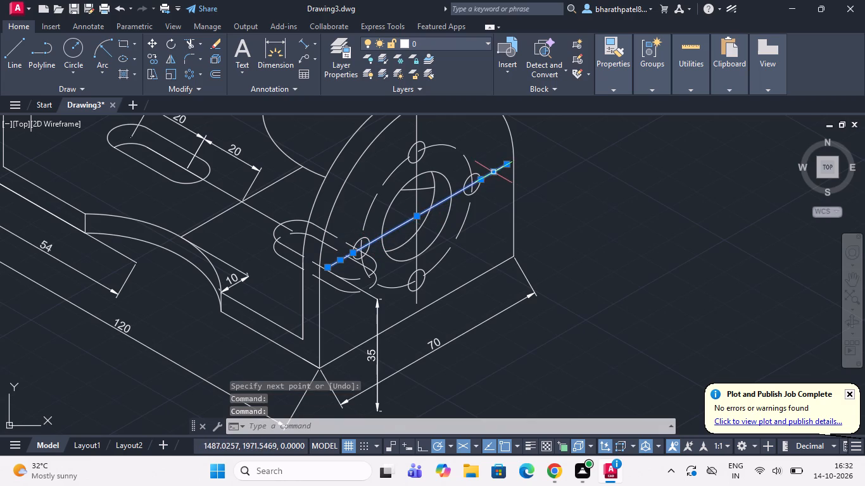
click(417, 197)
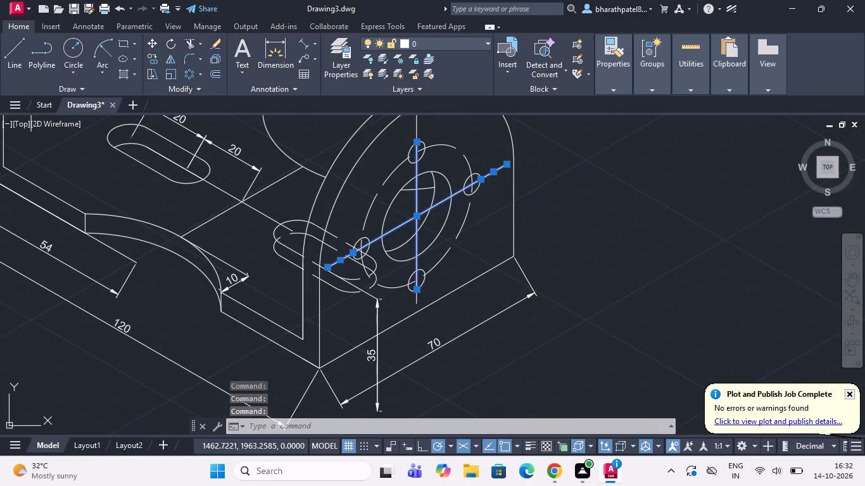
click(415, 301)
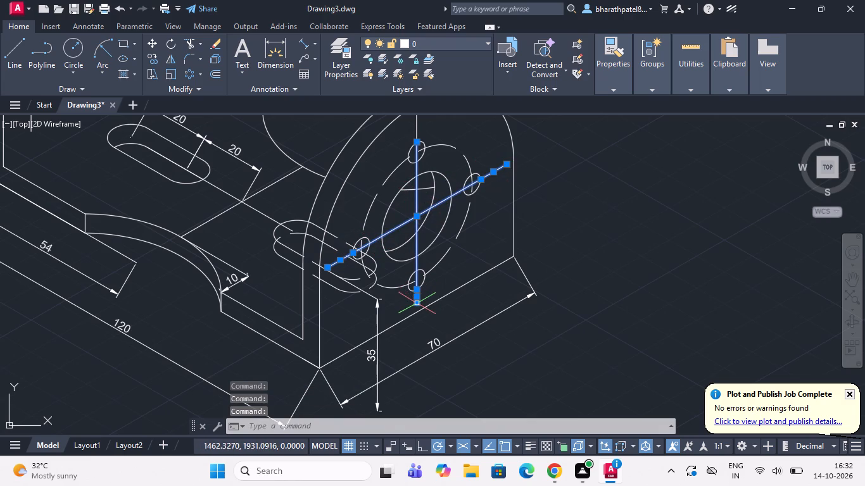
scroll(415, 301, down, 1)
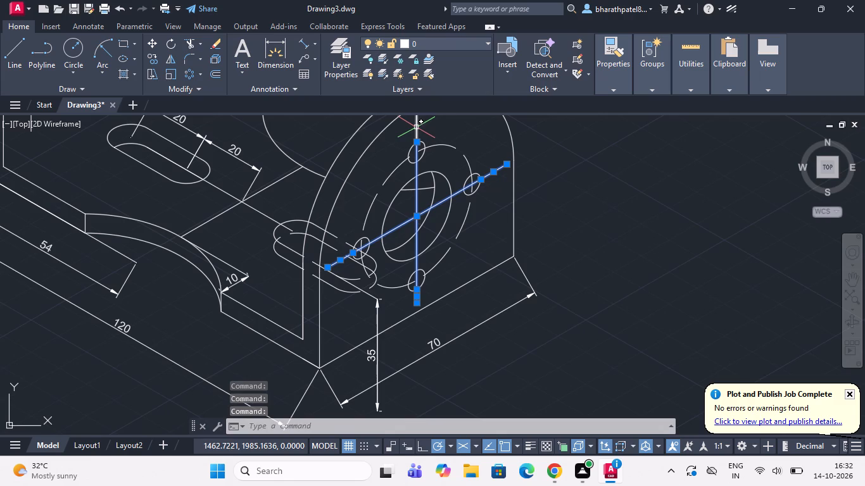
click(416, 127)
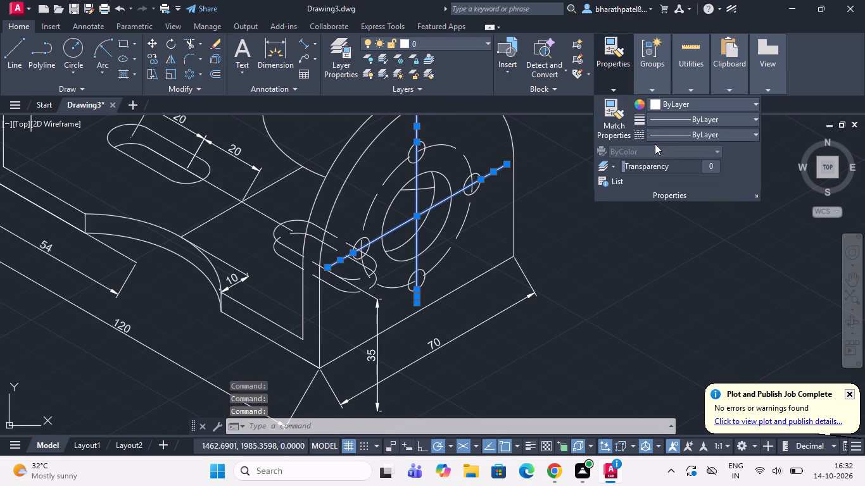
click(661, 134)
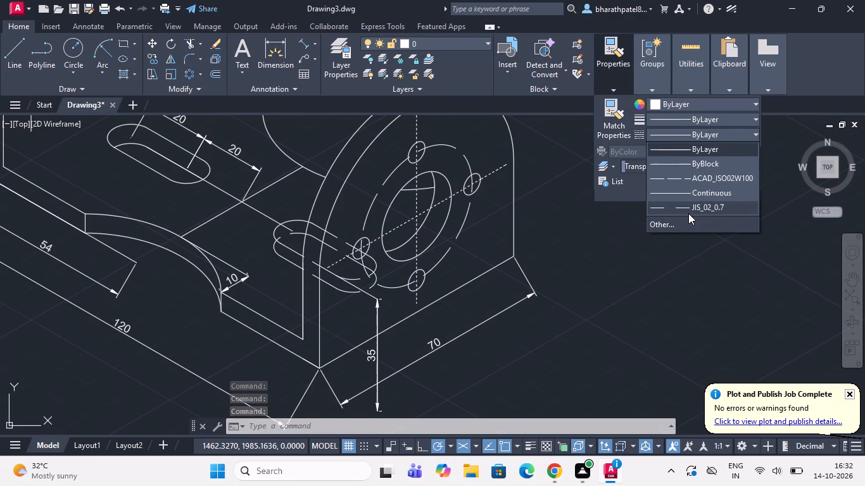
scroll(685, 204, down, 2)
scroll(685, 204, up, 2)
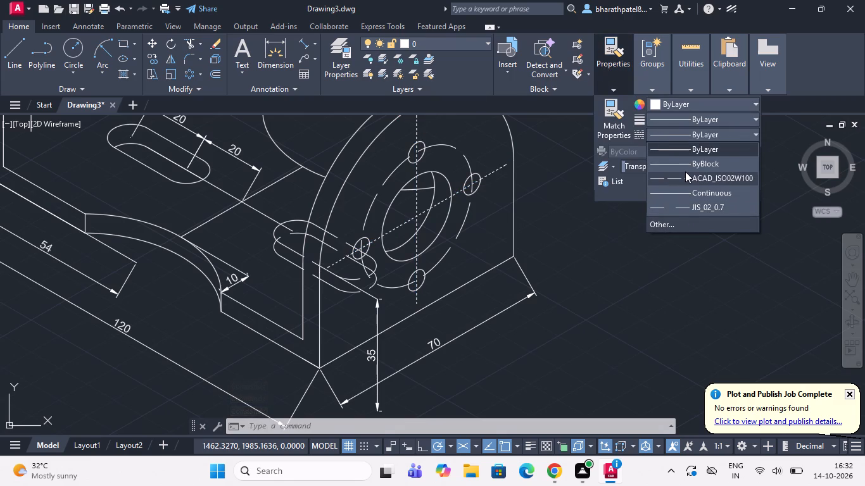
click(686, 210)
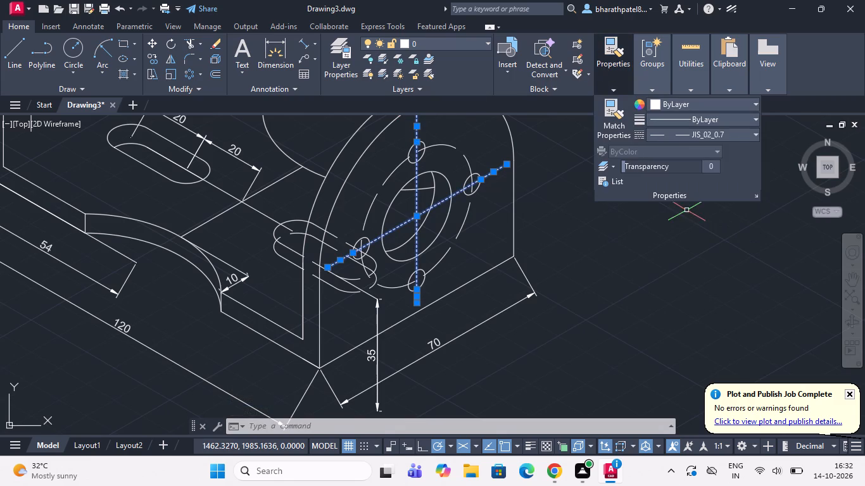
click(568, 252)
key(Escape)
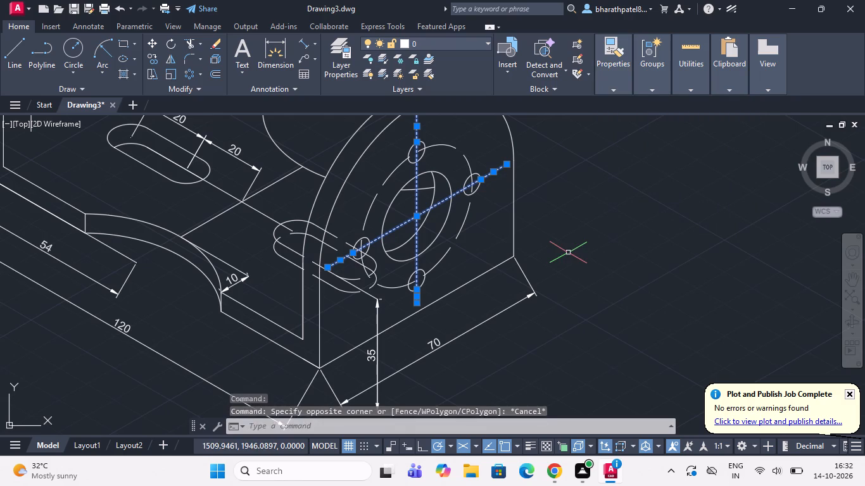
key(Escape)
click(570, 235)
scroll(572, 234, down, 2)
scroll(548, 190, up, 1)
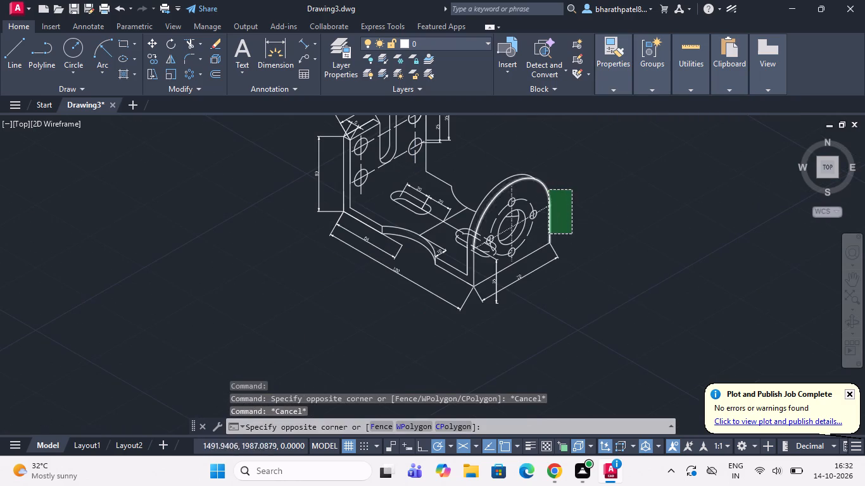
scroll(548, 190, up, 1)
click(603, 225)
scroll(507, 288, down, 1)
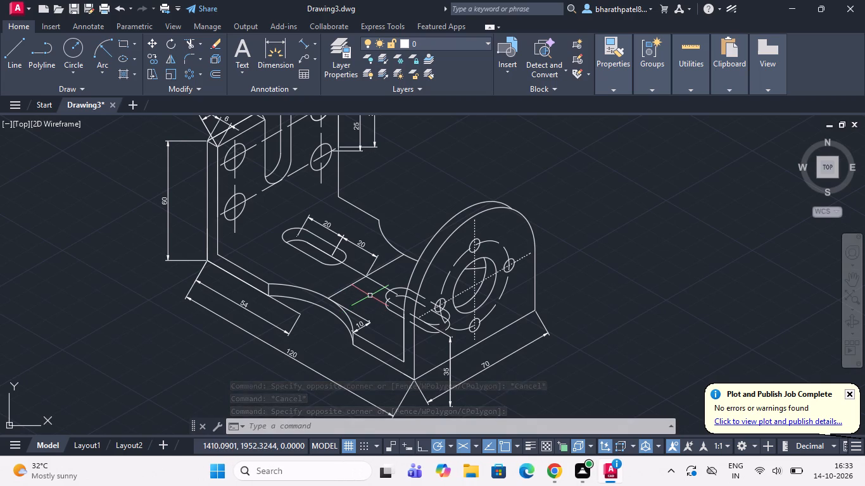
Set the linetype of the round-topped plate's vertical and inclined centrelines and their extension lines to ACAD_ISO02W100.
click(460, 292)
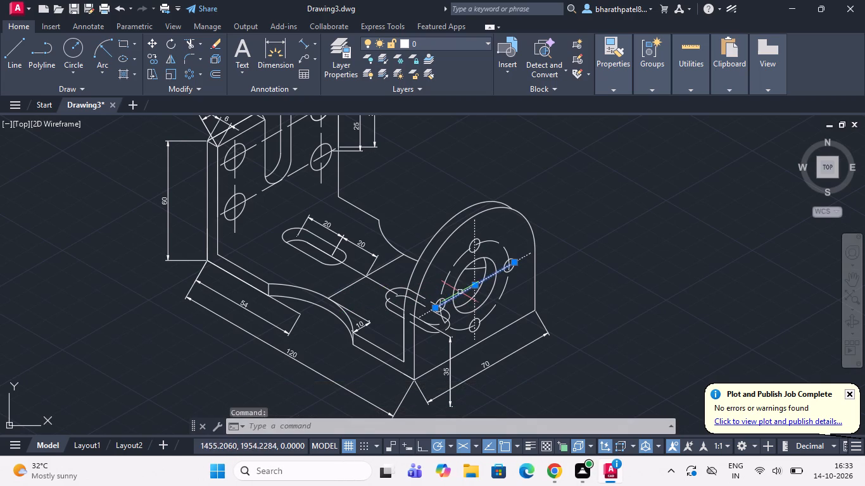
click(427, 312)
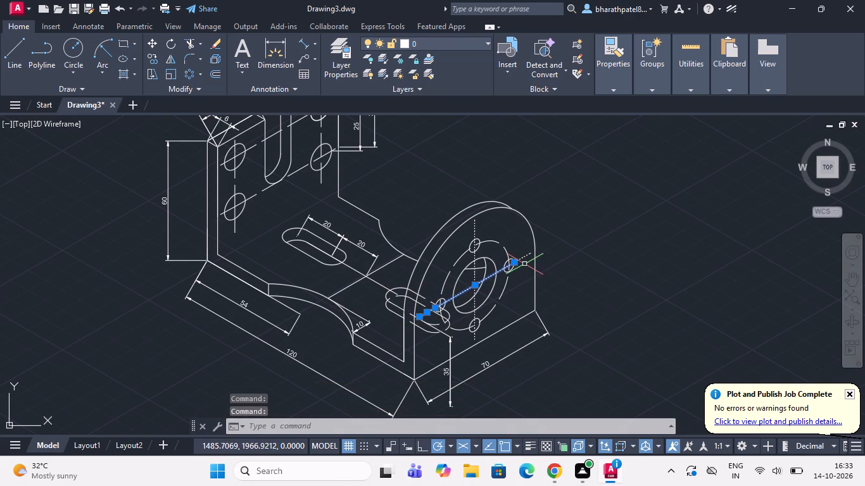
click(522, 259)
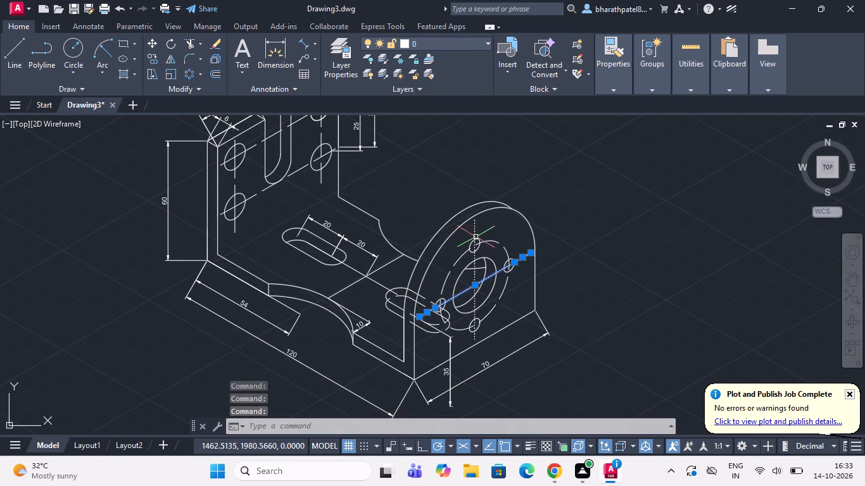
click(474, 228)
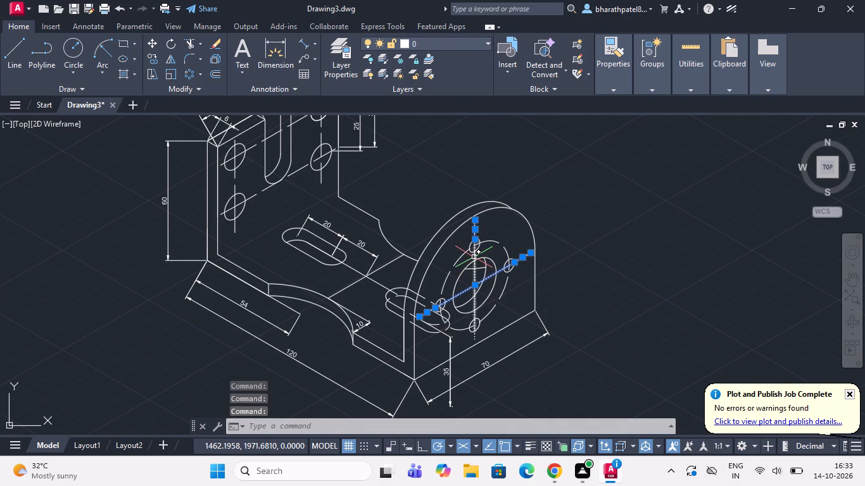
click(474, 257)
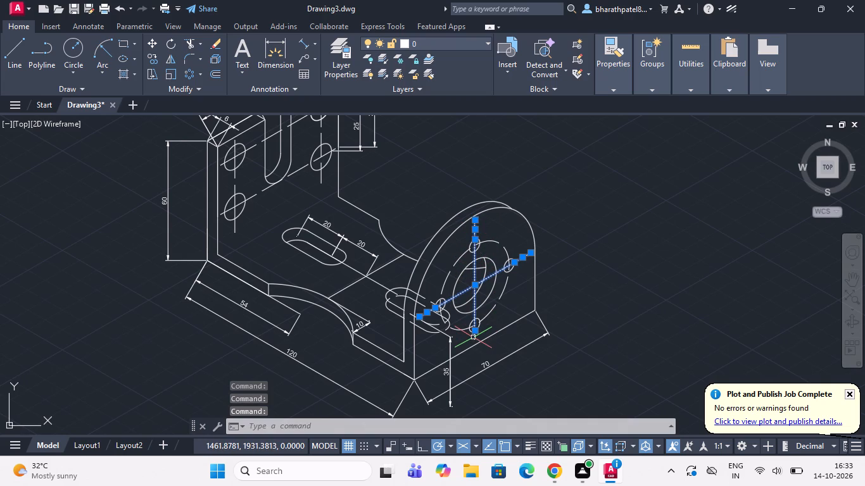
scroll(473, 337, up, 1)
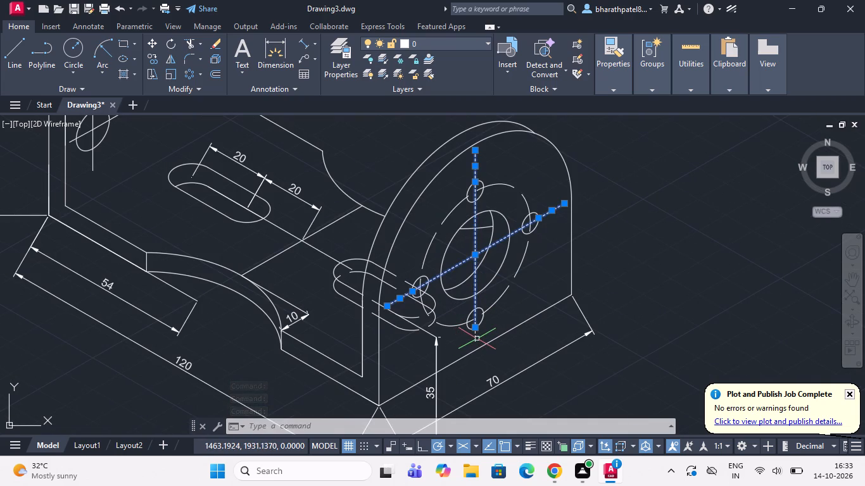
click(476, 332)
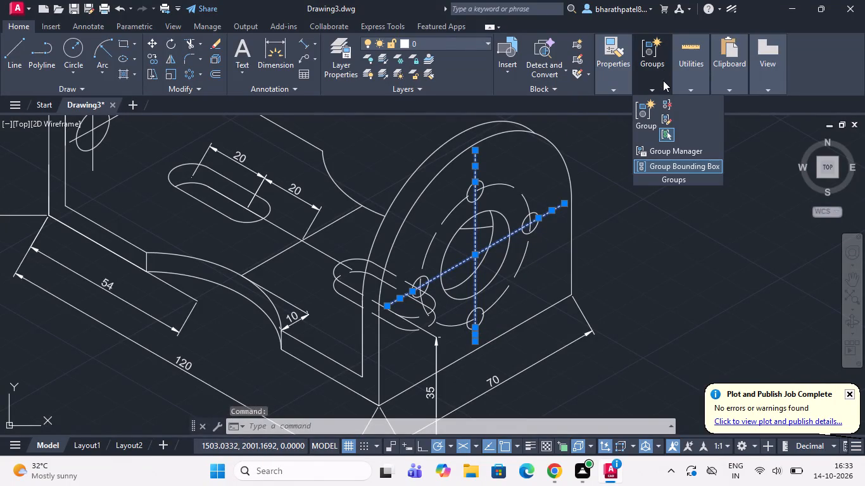
click(676, 134)
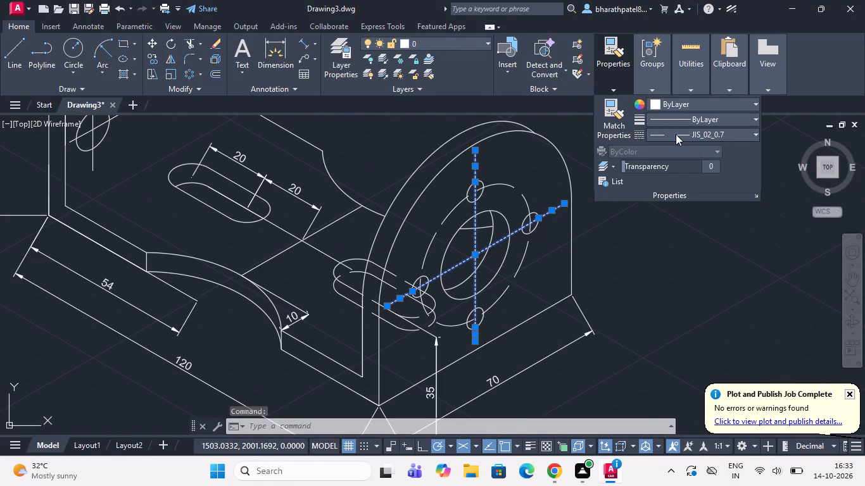
click(674, 178)
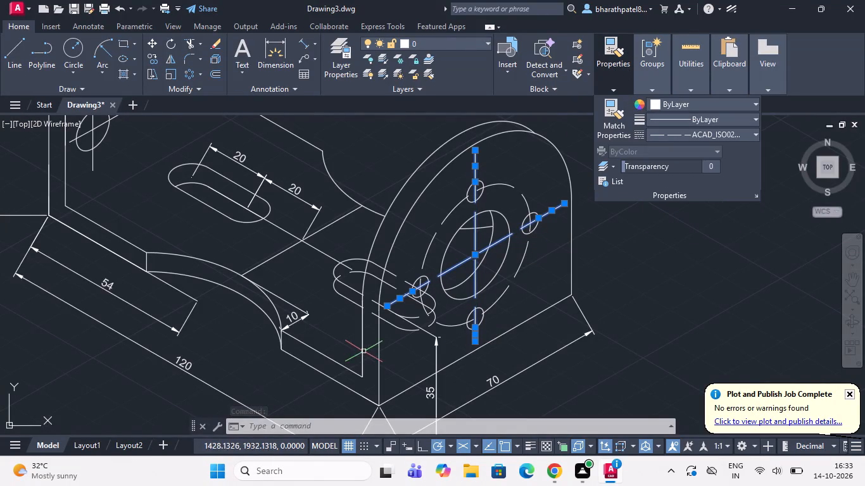
key(Escape)
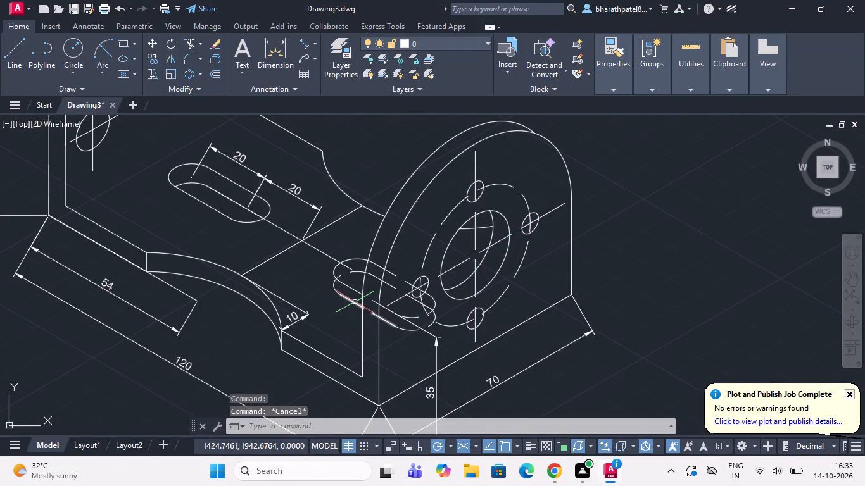
Assign the JIS_02_0.7 linetype to the hidden straight edges and end arcs of the base slot beside the round-topped plate.
click(355, 302)
click(407, 329)
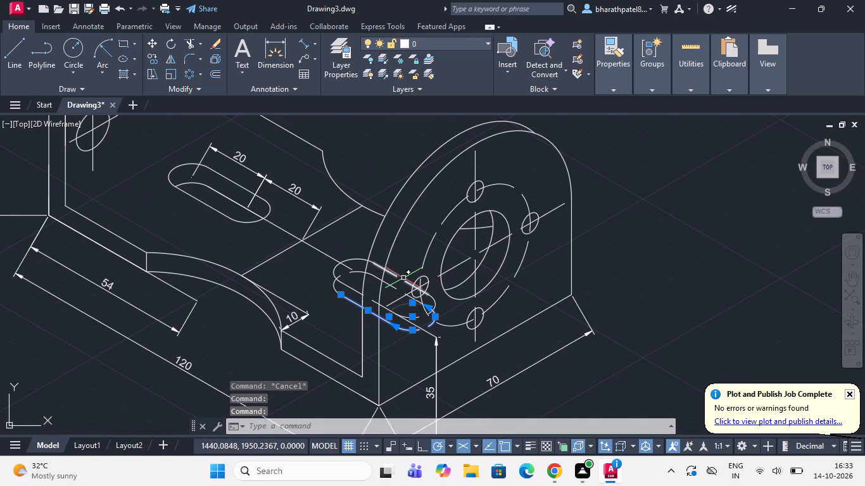
click(403, 278)
click(434, 306)
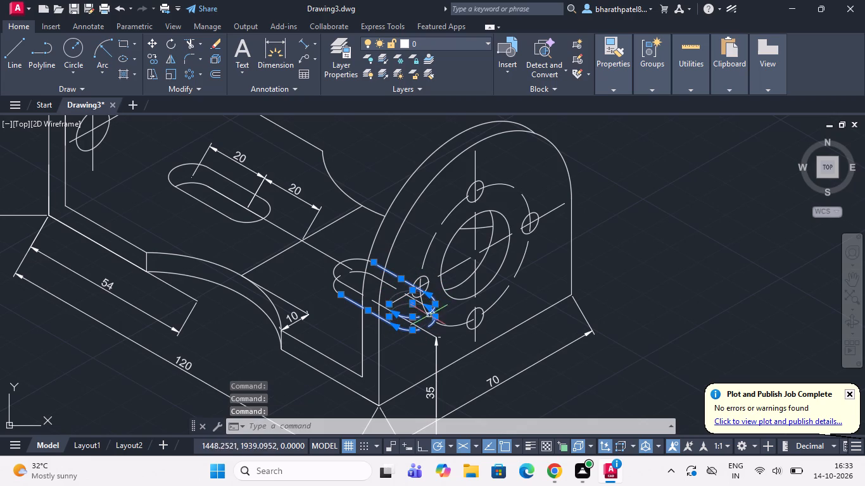
scroll(424, 318, up, 4)
click(383, 215)
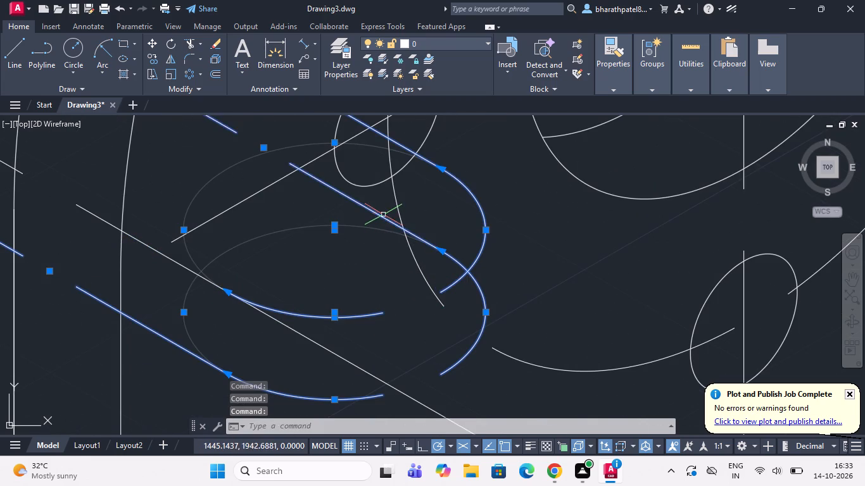
scroll(381, 233, down, 2)
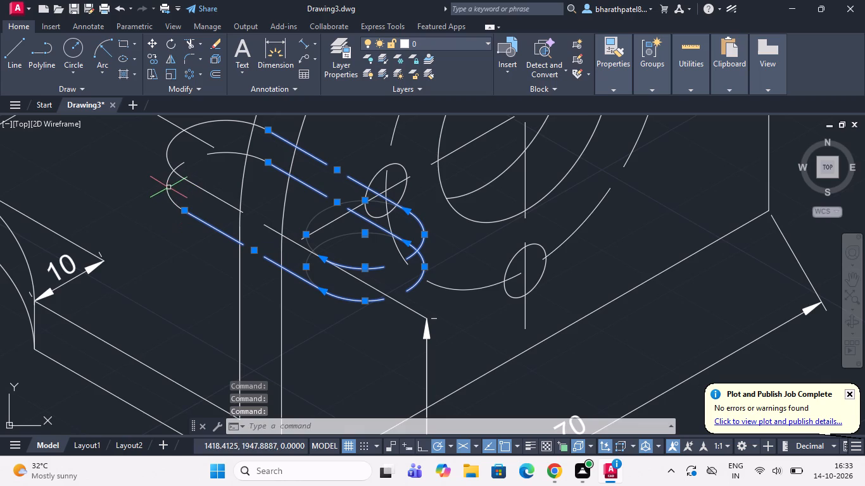
click(168, 187)
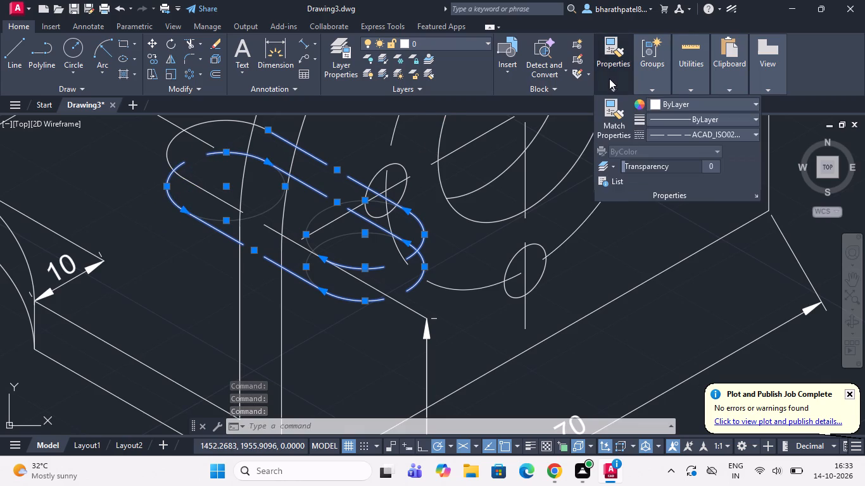
click(673, 133)
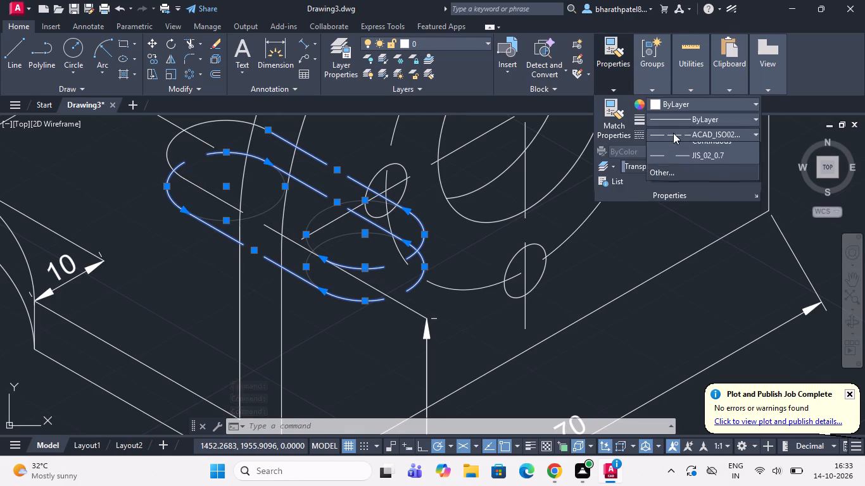
click(683, 206)
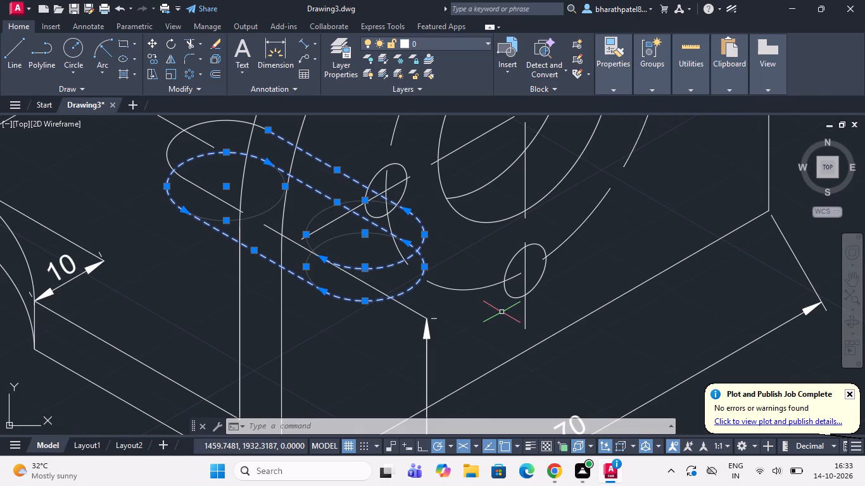
key(Escape)
scroll(453, 310, down, 3)
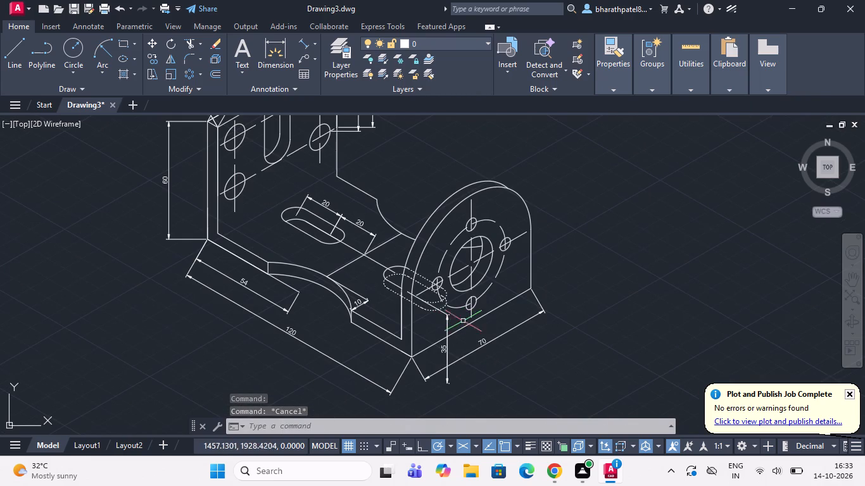
scroll(480, 304, up, 2)
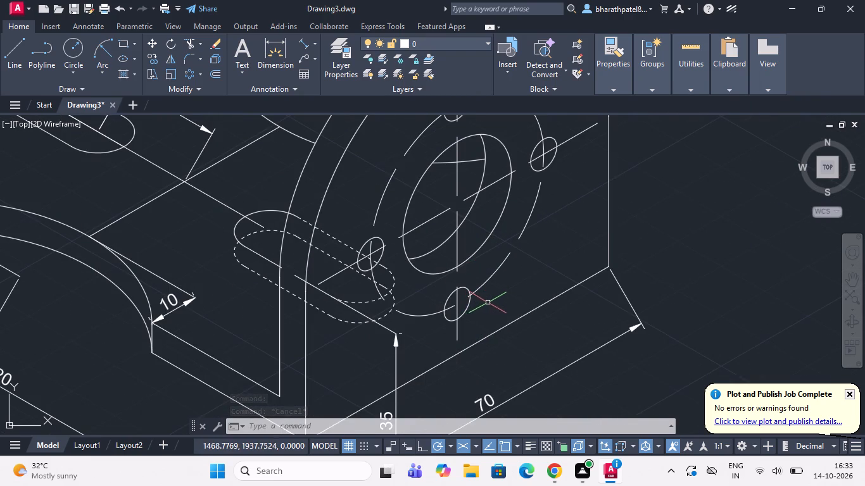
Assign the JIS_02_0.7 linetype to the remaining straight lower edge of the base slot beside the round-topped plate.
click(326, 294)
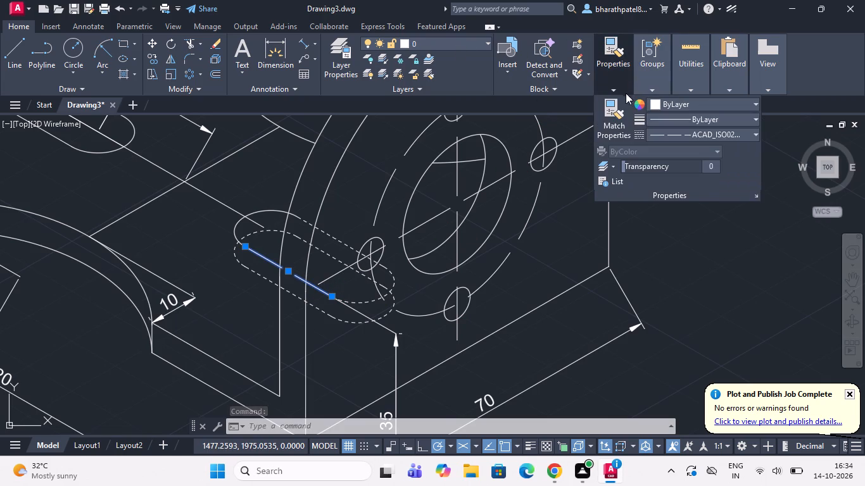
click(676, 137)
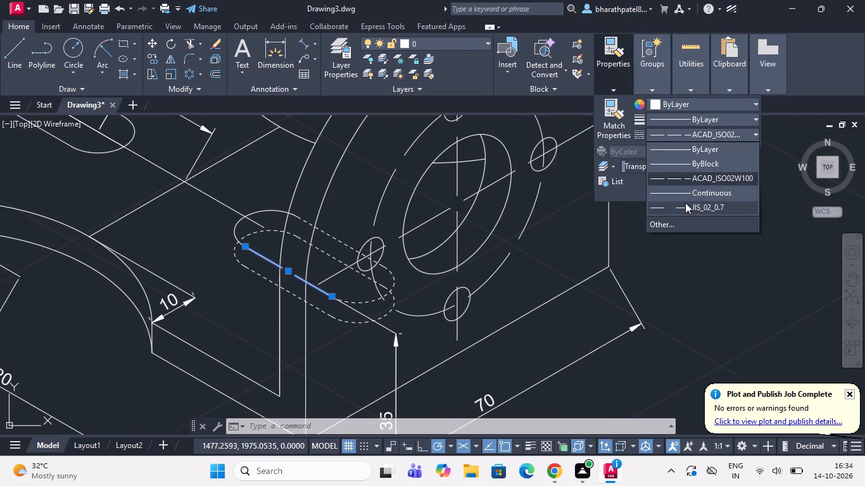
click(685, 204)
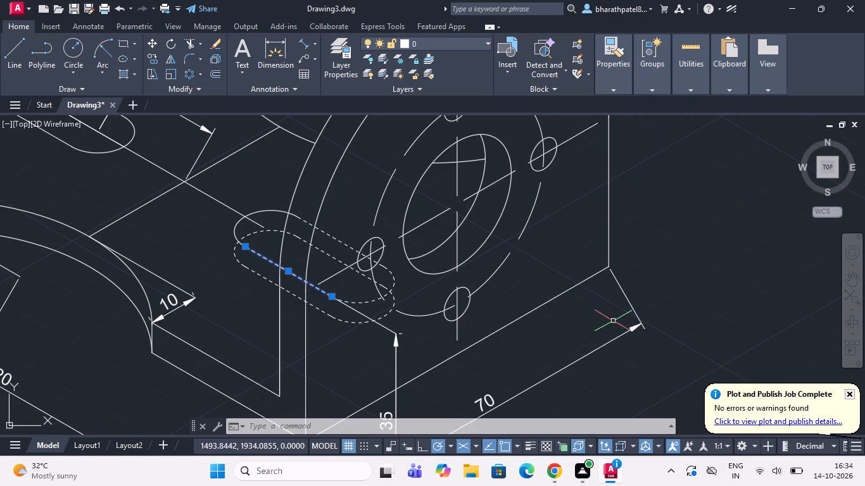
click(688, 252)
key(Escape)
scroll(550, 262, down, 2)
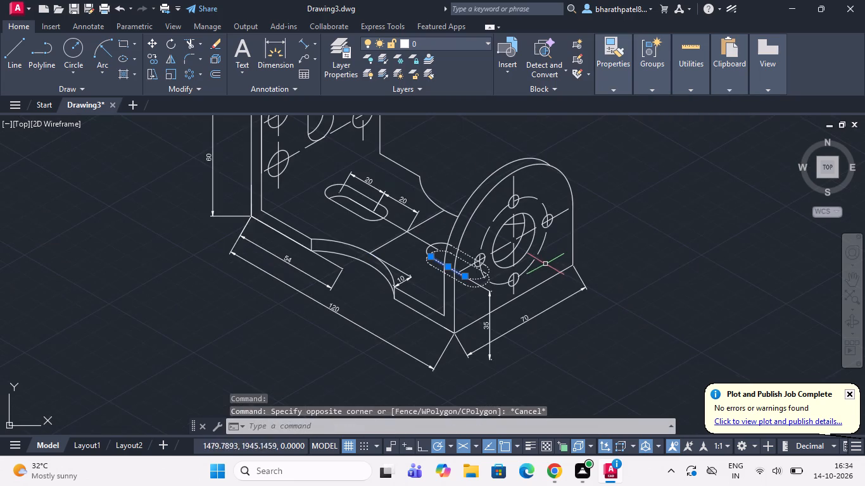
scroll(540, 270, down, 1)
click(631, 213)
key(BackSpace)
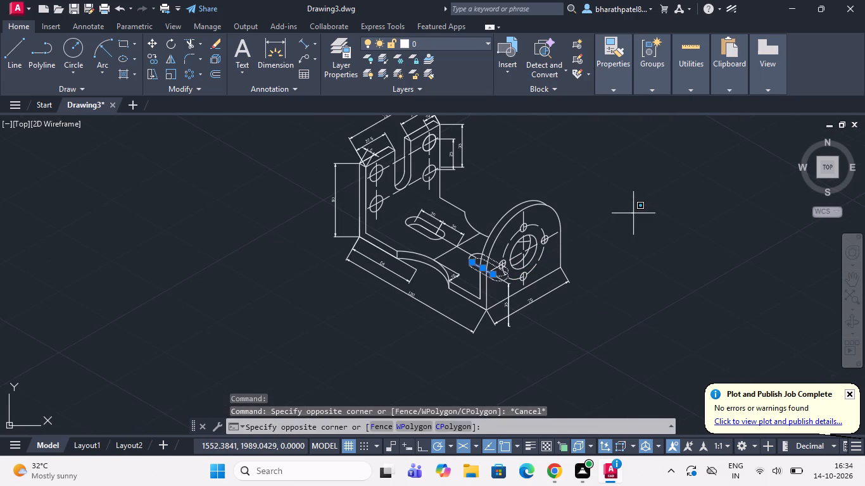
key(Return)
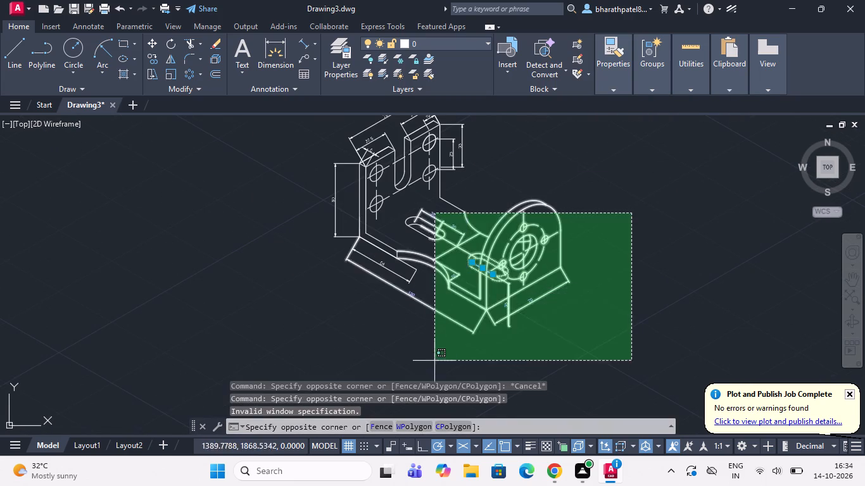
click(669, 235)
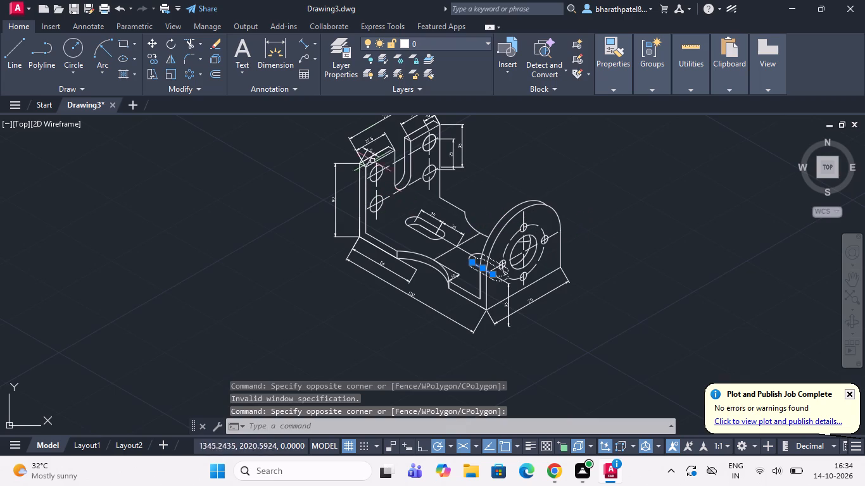
Set the linetype of the line across the base between the curved cut-outs, together with the selected slot edge, to ACAD_ISO02W100.
scroll(409, 187, up, 2)
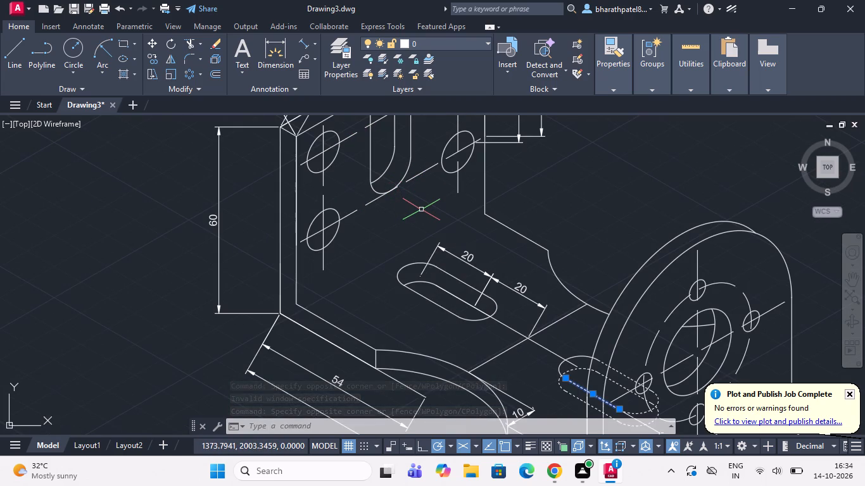
scroll(421, 209, down, 1)
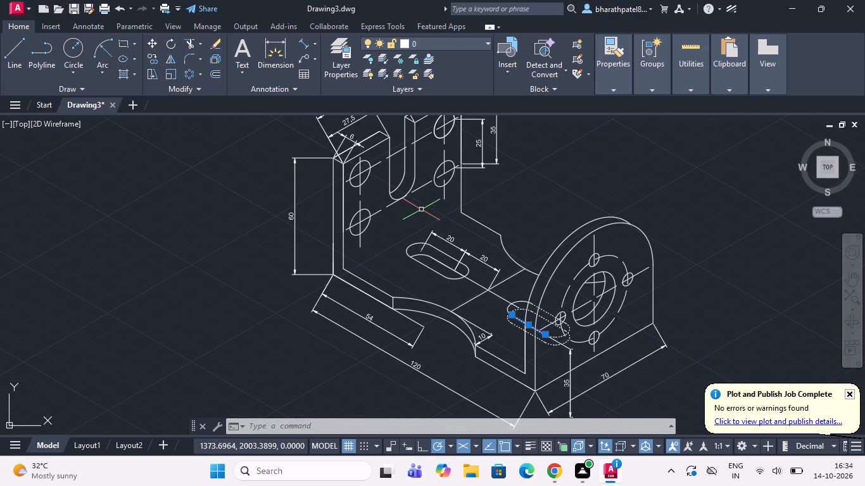
click(465, 304)
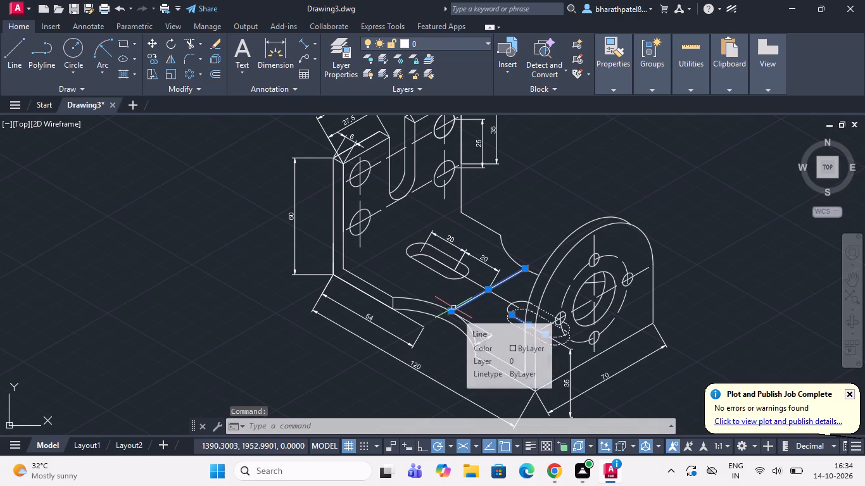
scroll(439, 285, down, 1)
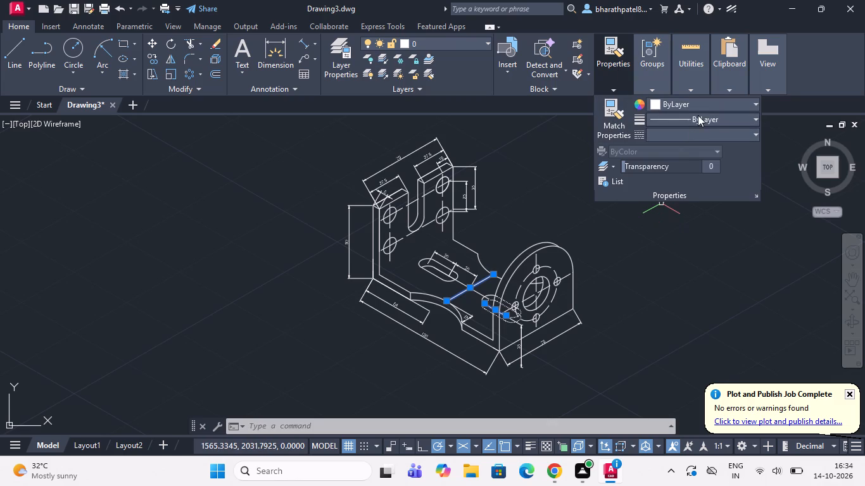
click(701, 129)
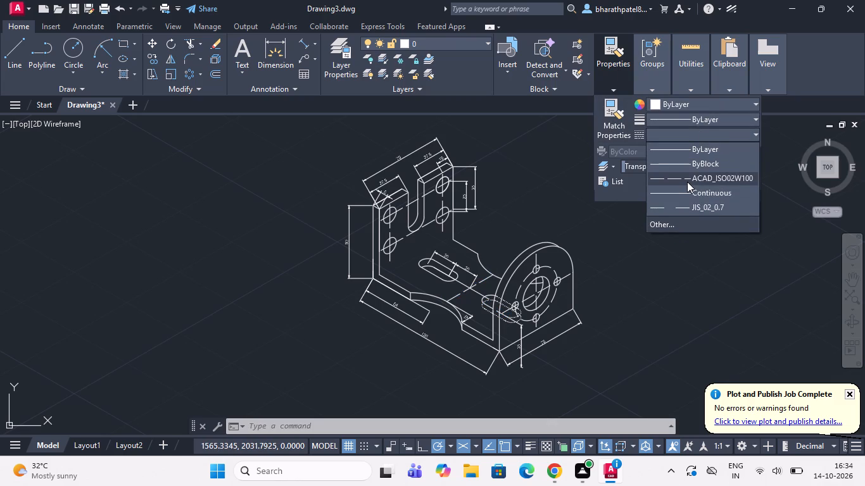
click(687, 181)
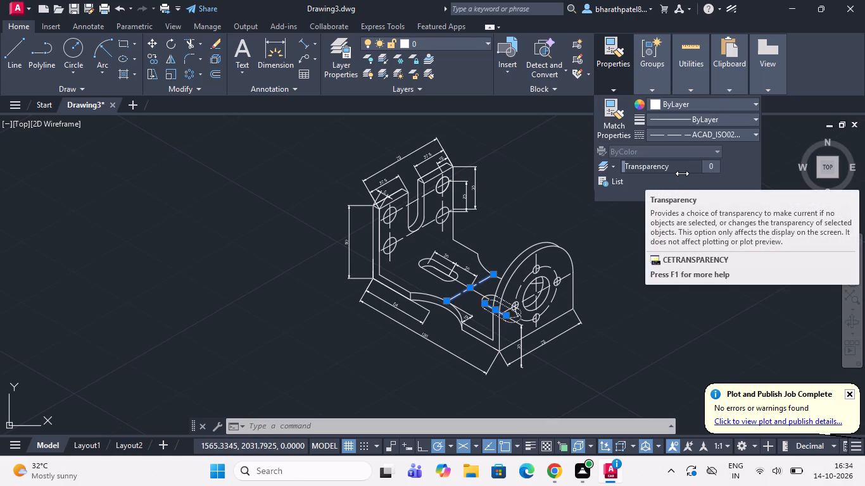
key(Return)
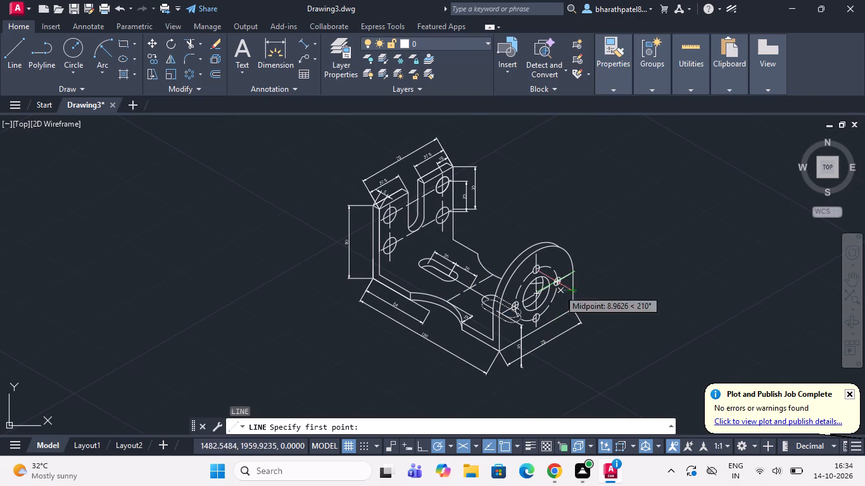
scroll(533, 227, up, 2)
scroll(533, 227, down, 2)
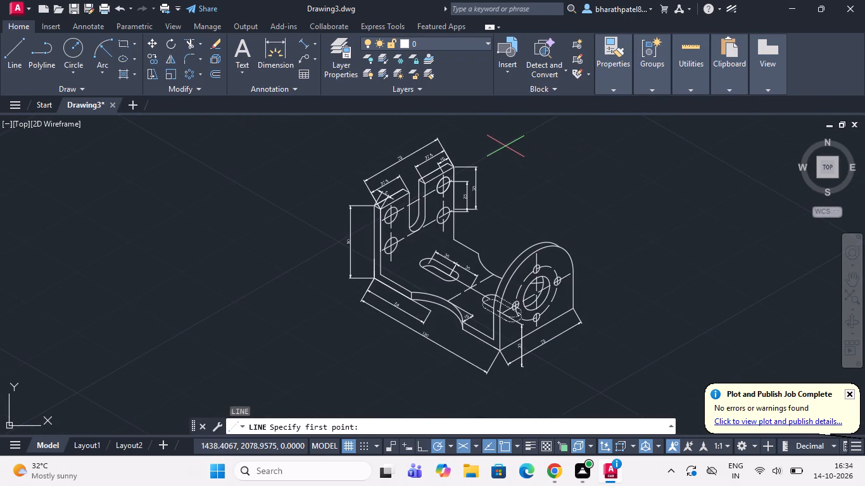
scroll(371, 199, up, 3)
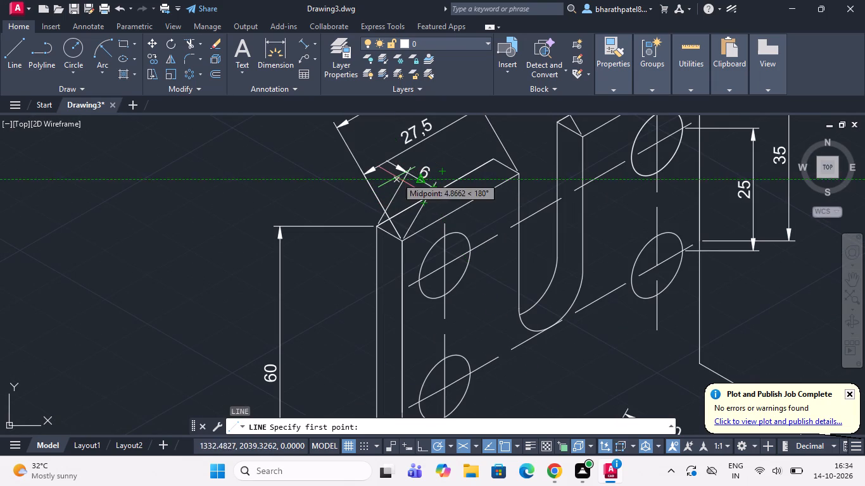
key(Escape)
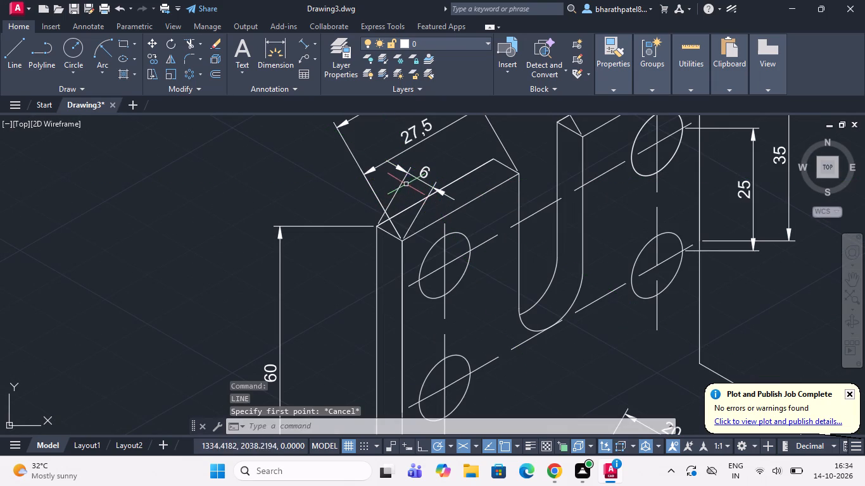
Oblique the 6, 70, 10 and both 27.5 dimensions along the slotted plate's top by 90 degrees.
click(403, 179)
scroll(381, 219, down, 2)
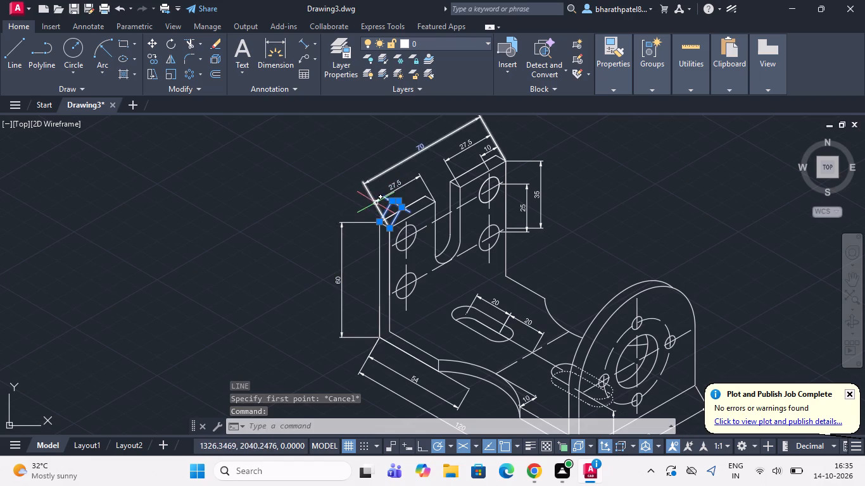
click(376, 202)
click(410, 179)
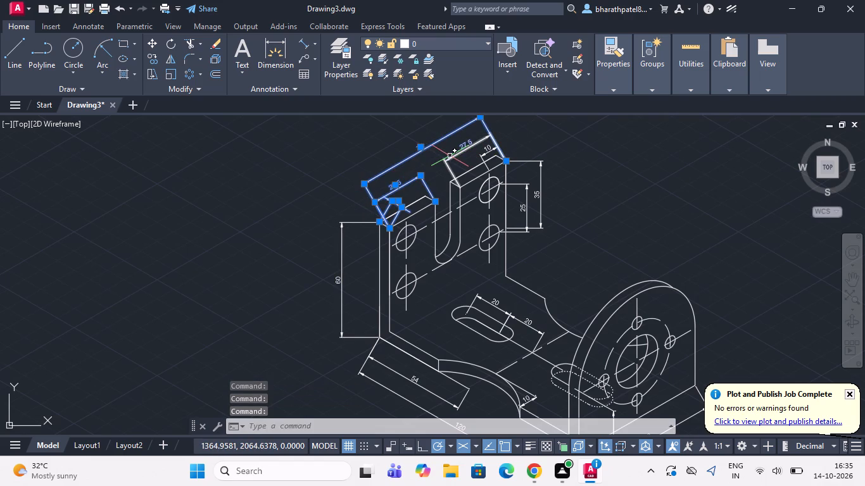
click(450, 156)
click(483, 153)
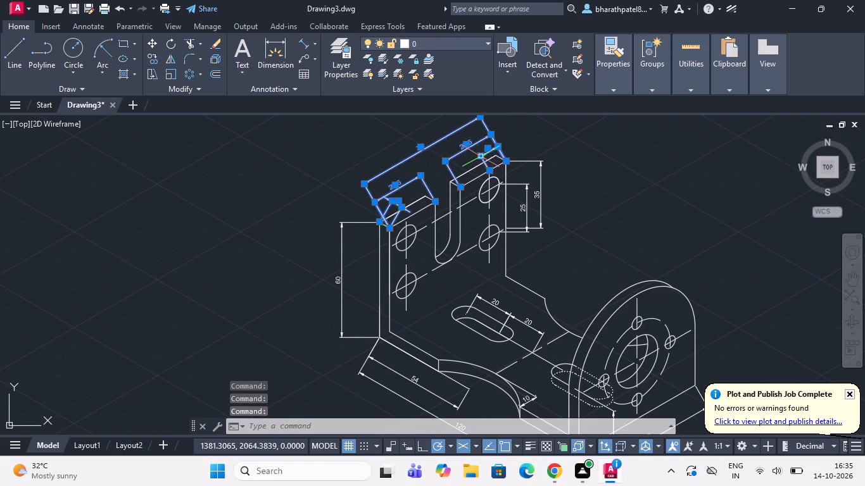
scroll(470, 159, down, 2)
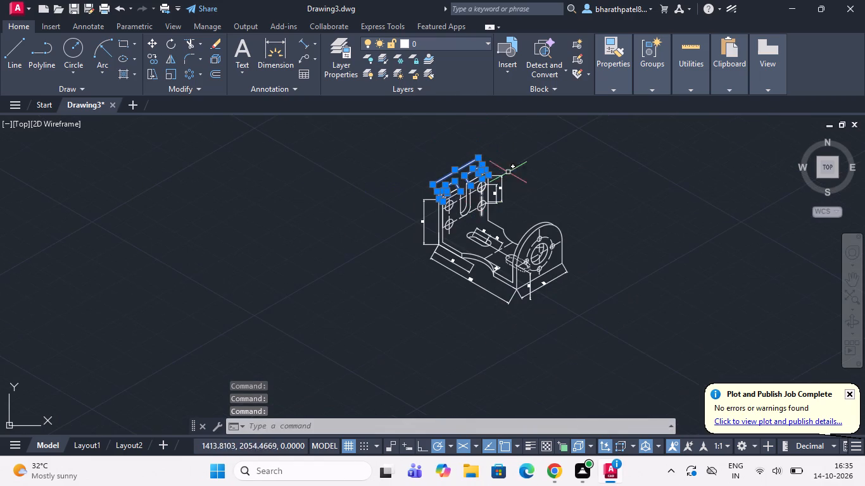
scroll(512, 154, up, 1)
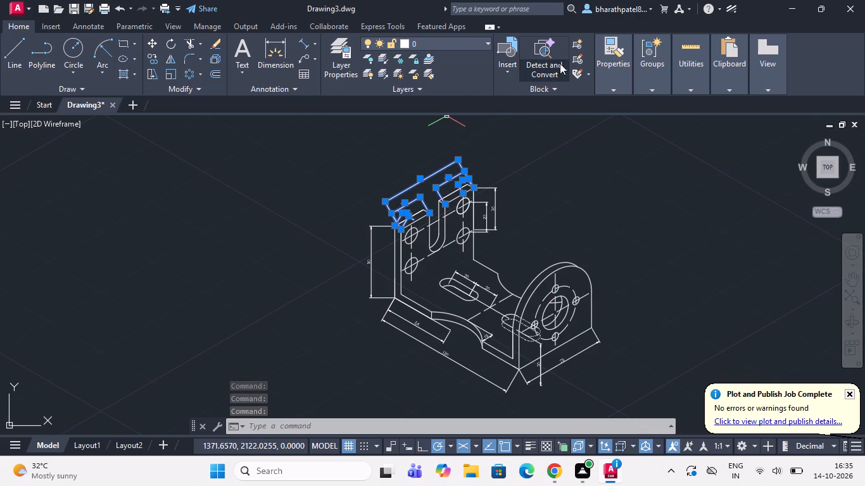
click(91, 24)
click(307, 89)
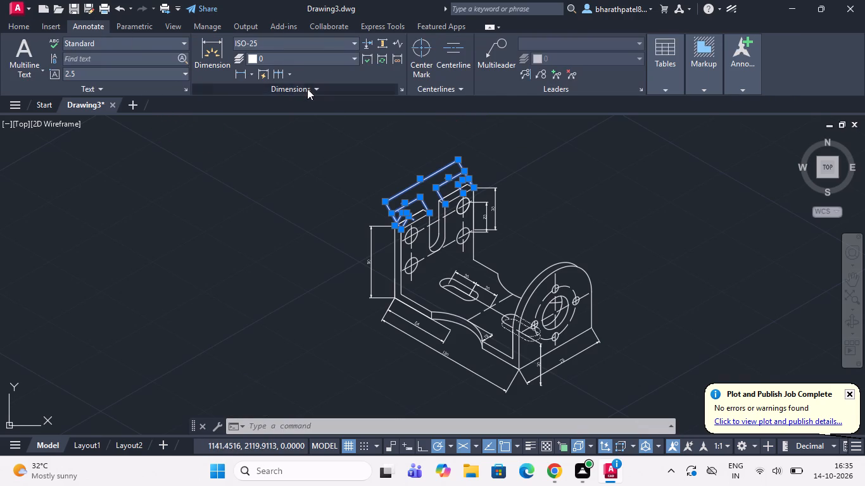
click(225, 103)
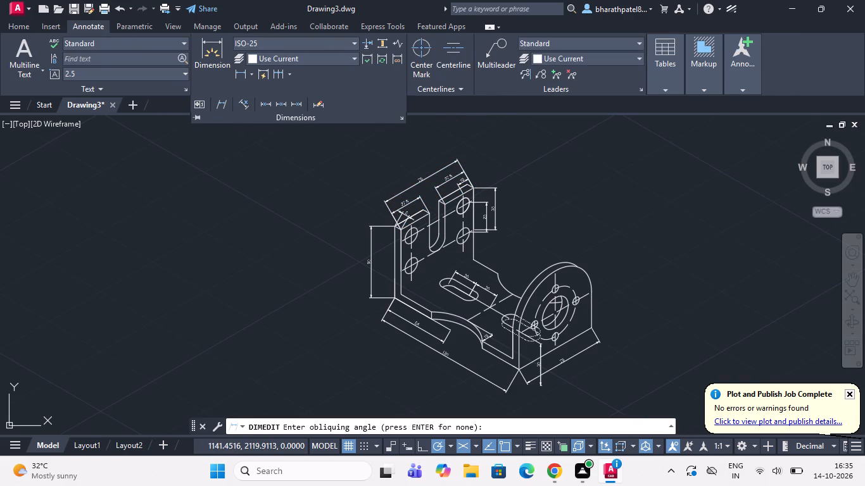
text(90)
key(Return)
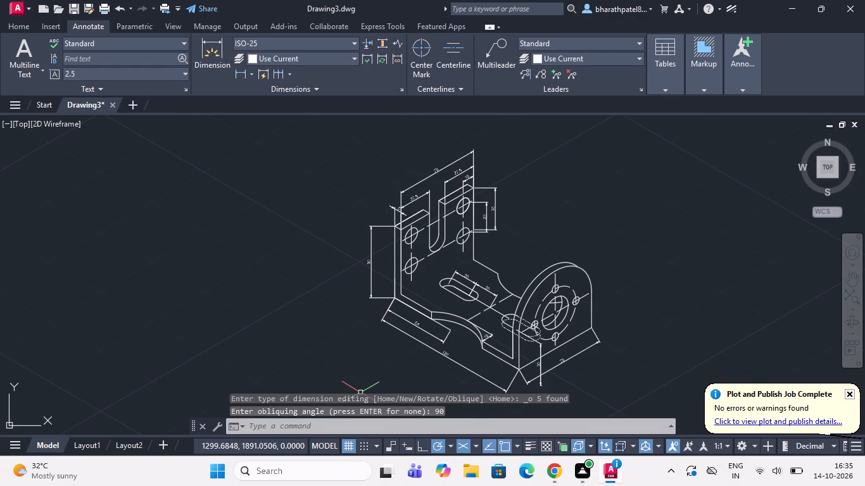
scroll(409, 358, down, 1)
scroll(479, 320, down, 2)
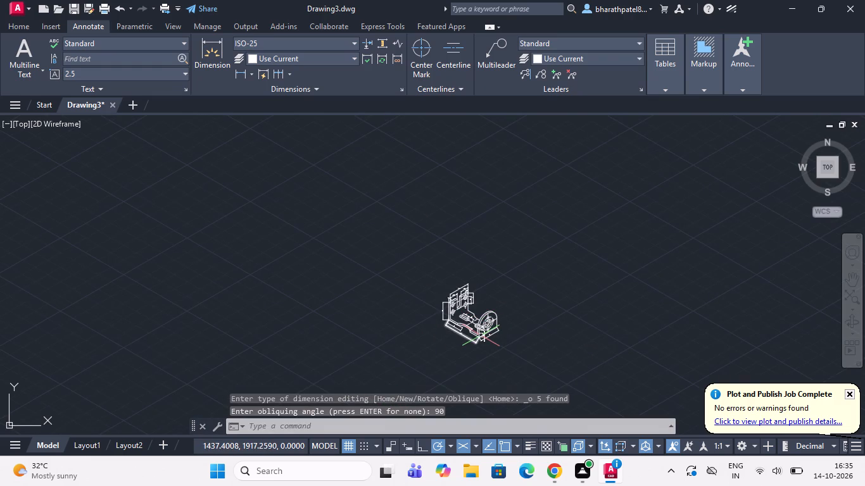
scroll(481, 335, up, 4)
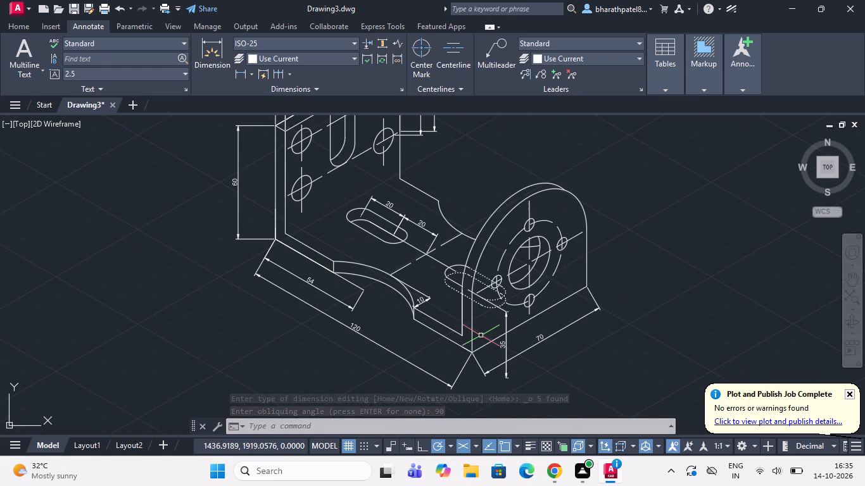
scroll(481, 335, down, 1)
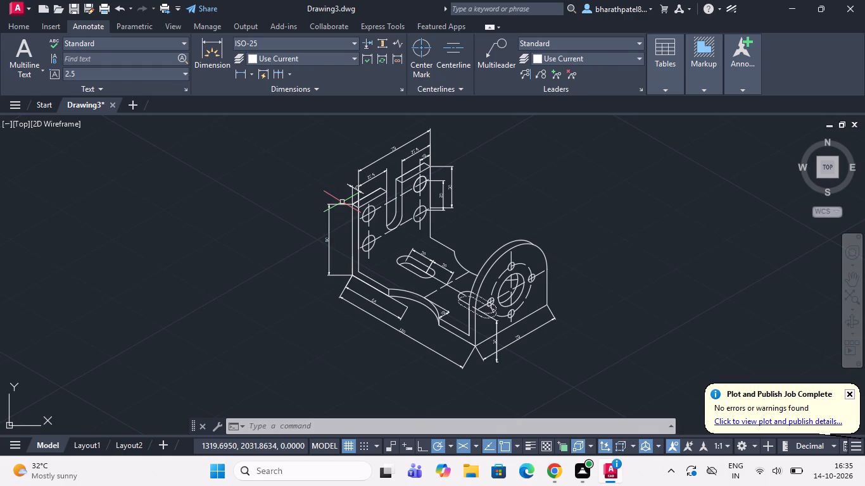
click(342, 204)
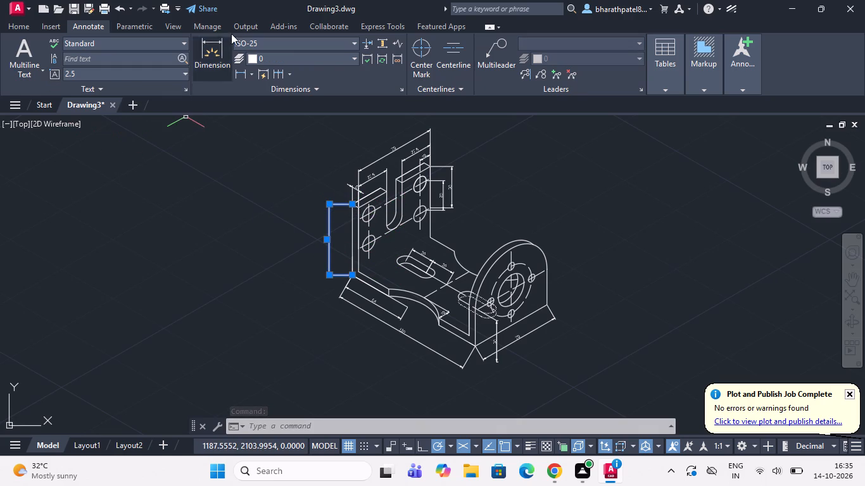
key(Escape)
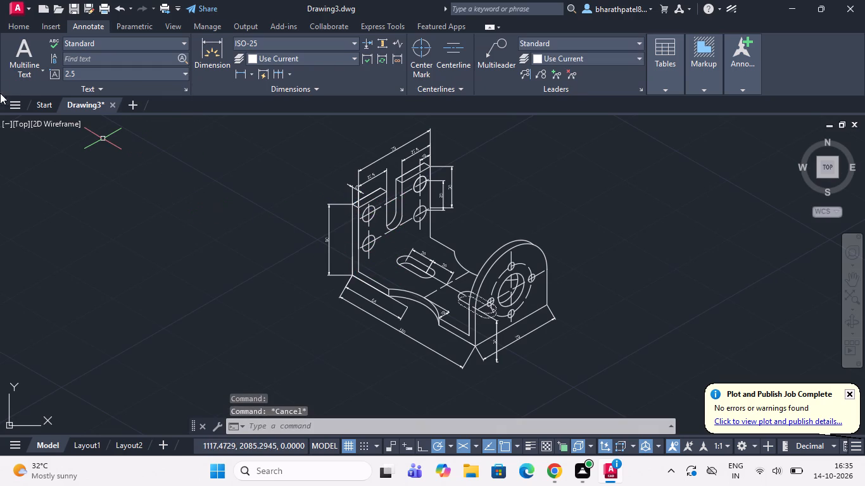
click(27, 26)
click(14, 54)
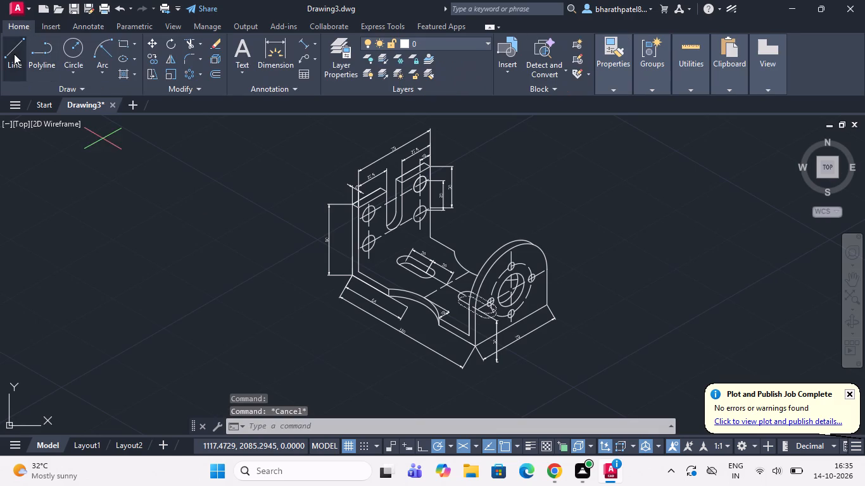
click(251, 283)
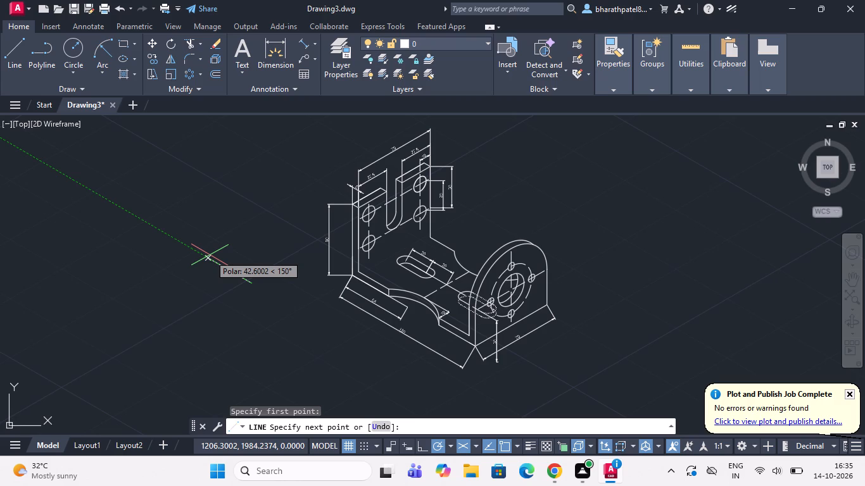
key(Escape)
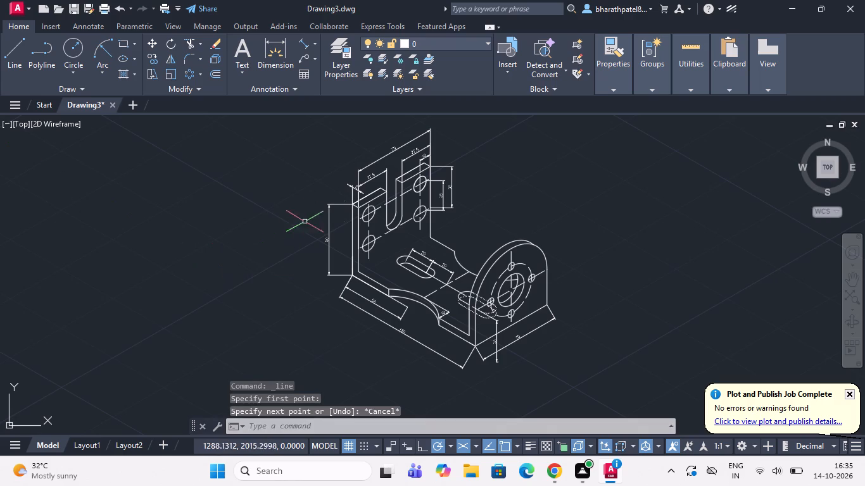
Oblique the vertical 60 dimension beside the slotted plate by 150 degrees.
click(346, 203)
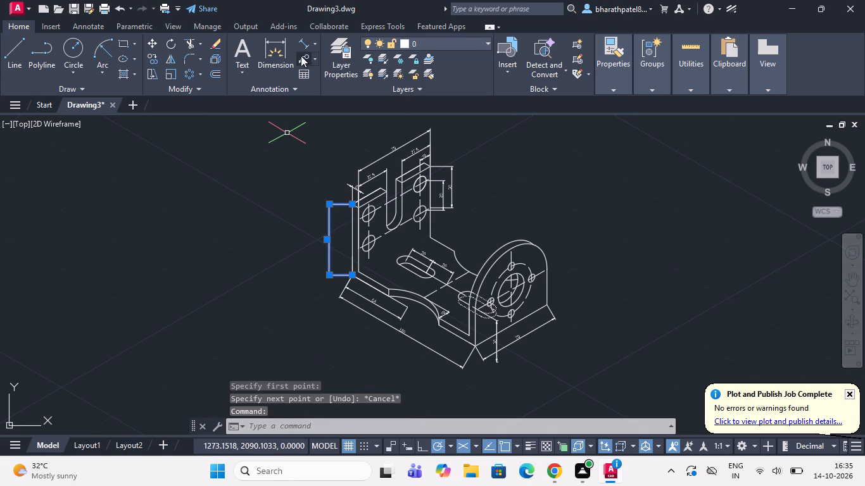
scroll(360, 196, up, 3)
scroll(360, 196, down, 1)
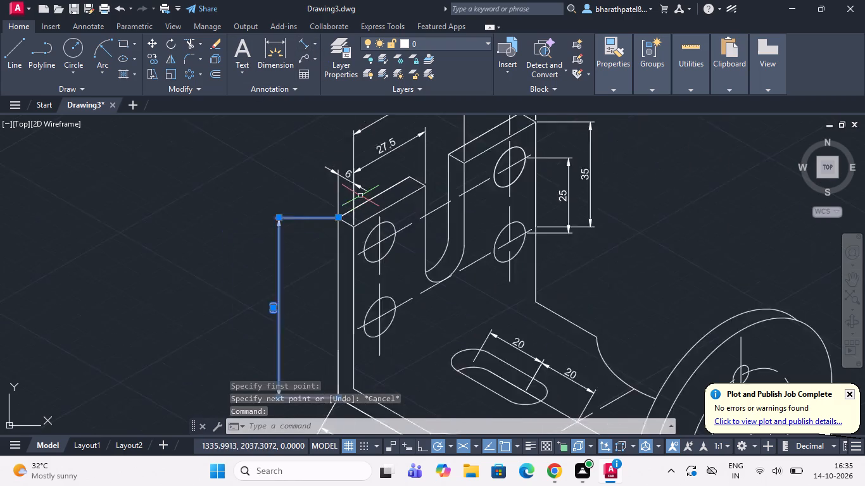
scroll(360, 196, down, 1)
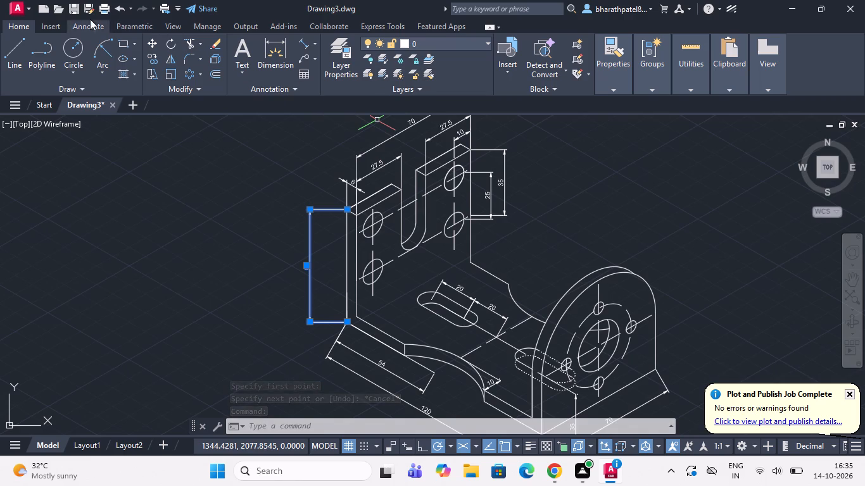
click(89, 19)
click(89, 27)
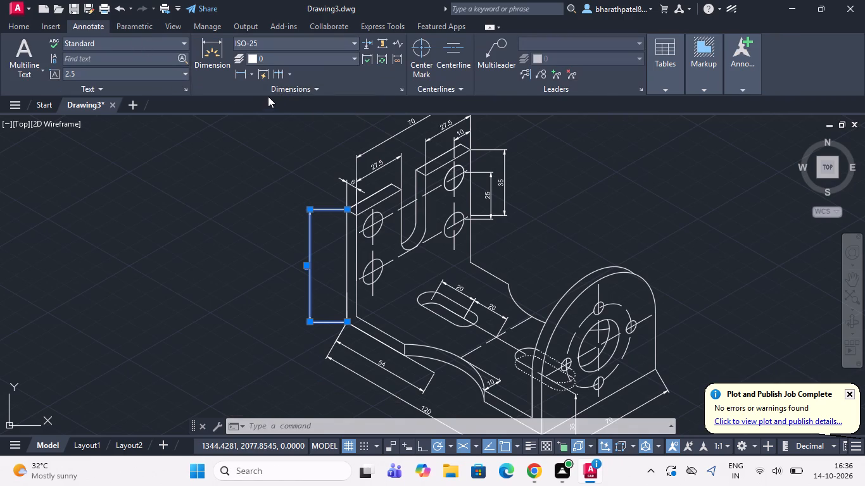
click(271, 86)
click(219, 104)
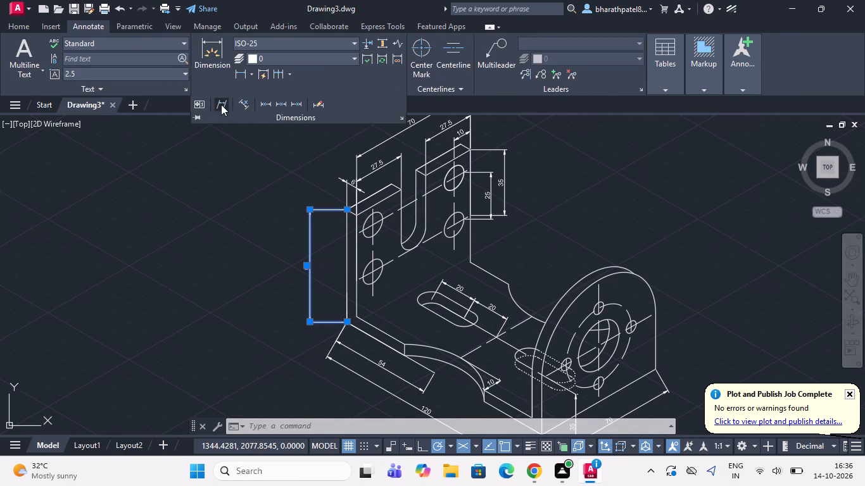
text(150)
key(Return)
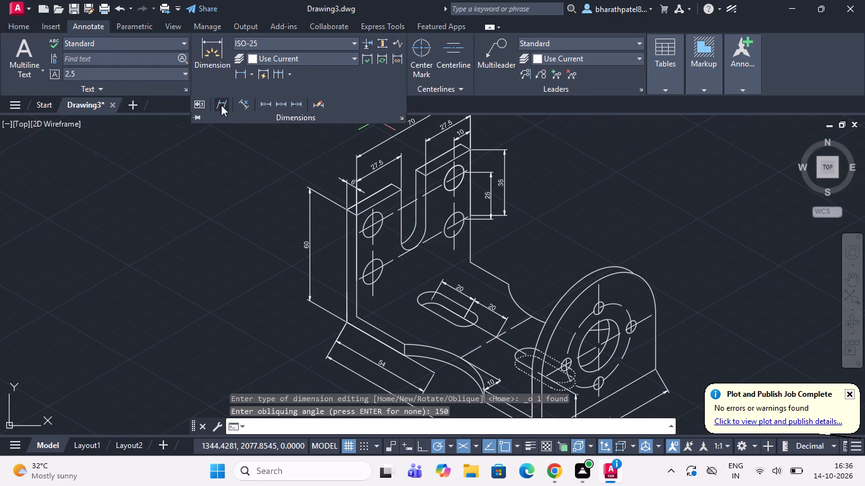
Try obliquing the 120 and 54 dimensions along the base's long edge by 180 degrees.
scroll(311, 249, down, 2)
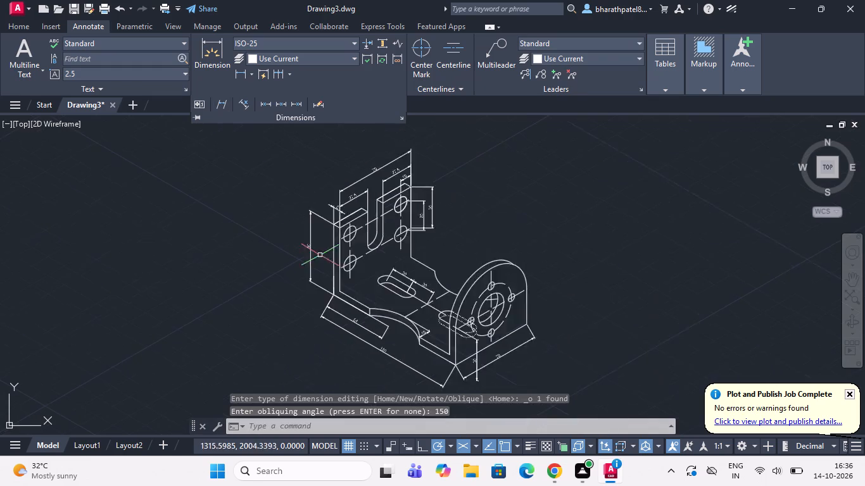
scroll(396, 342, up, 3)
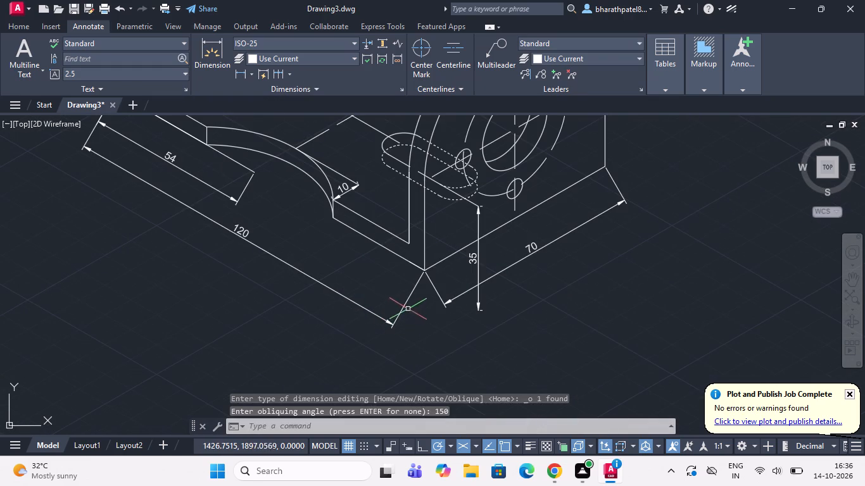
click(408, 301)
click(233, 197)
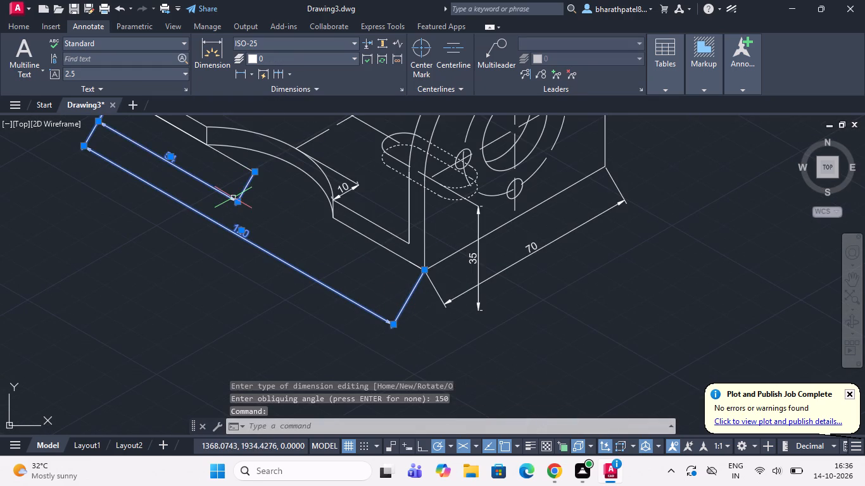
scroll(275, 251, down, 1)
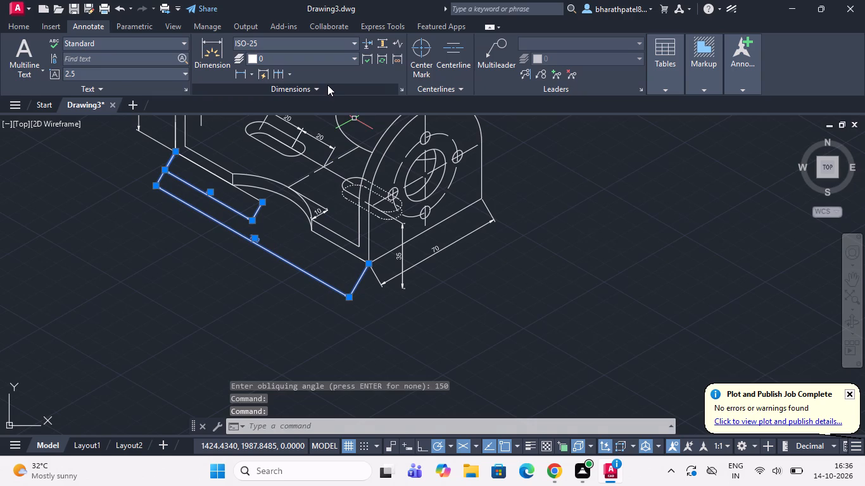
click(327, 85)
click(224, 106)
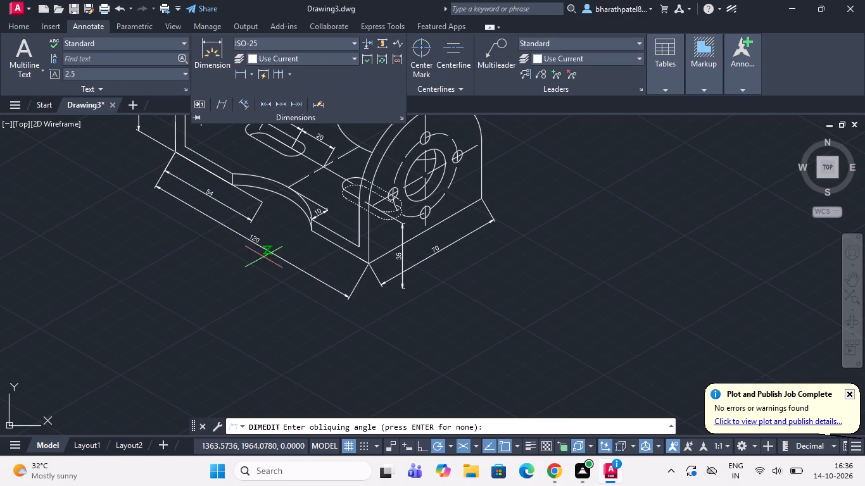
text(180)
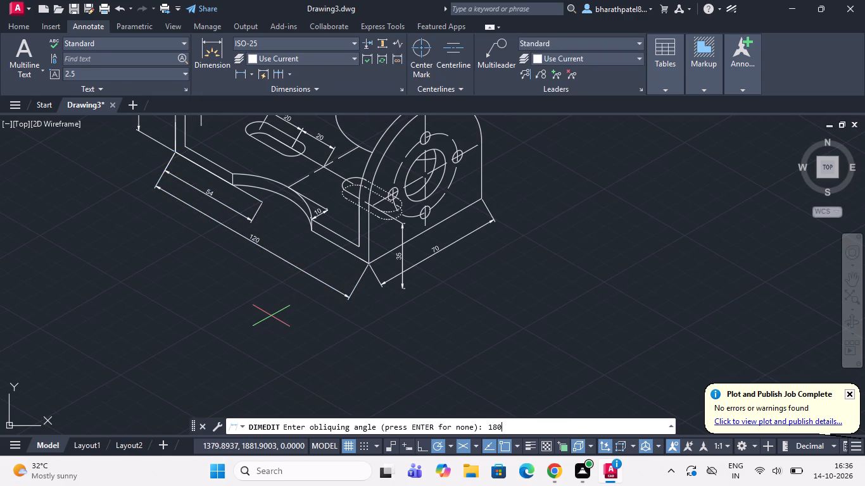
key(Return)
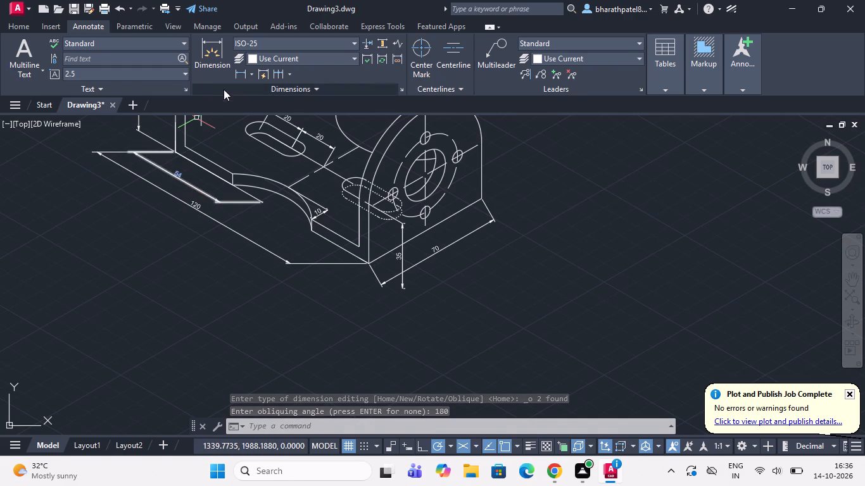
Check the polar angle of the isometric direction from the base's lower front corner with a temporary line.
click(220, 200)
click(216, 219)
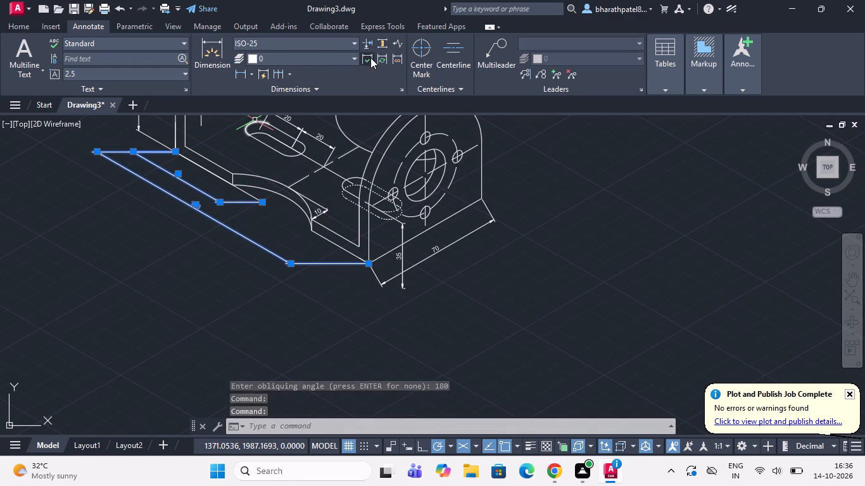
click(319, 89)
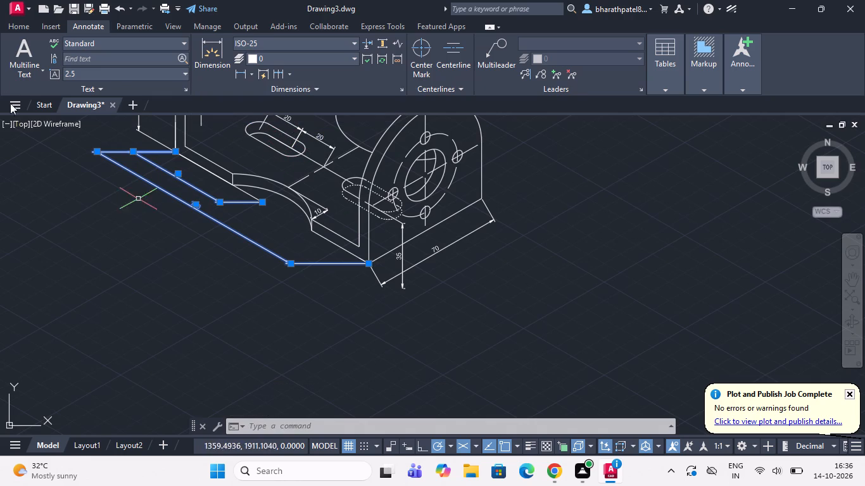
click(19, 28)
click(12, 45)
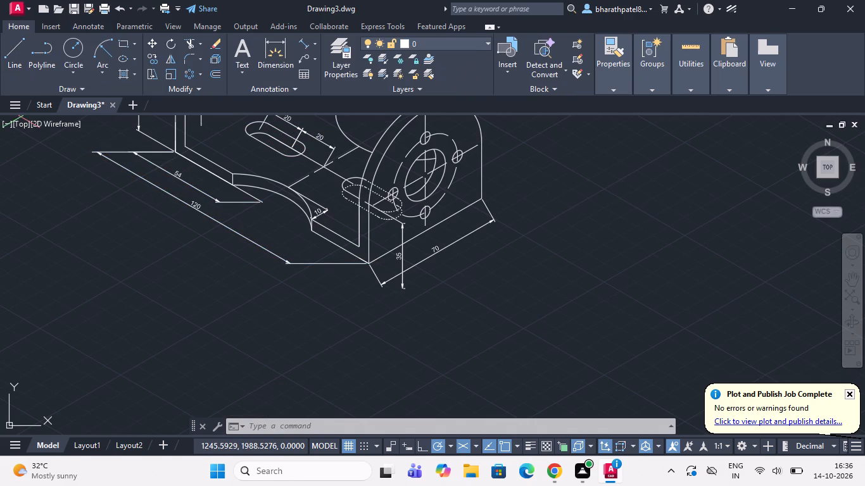
click(373, 266)
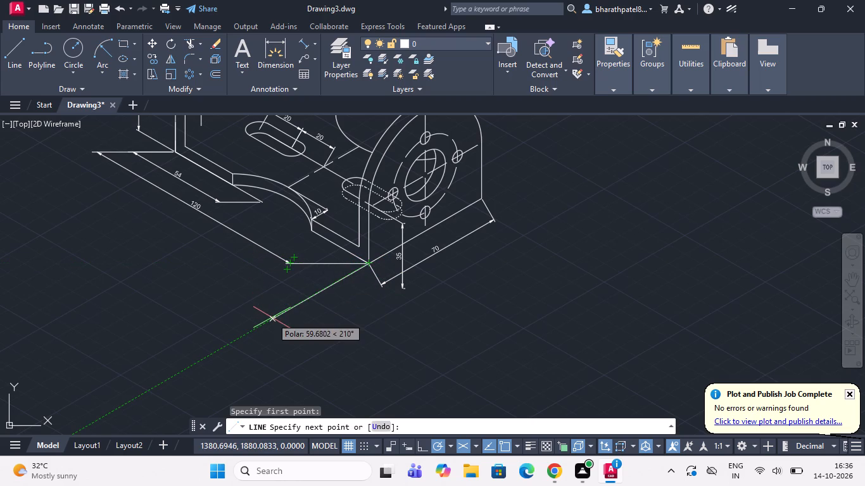
key(Escape)
Oblique the 54 and 120 dimensions along the base's long edge by 210 degrees.
click(243, 201)
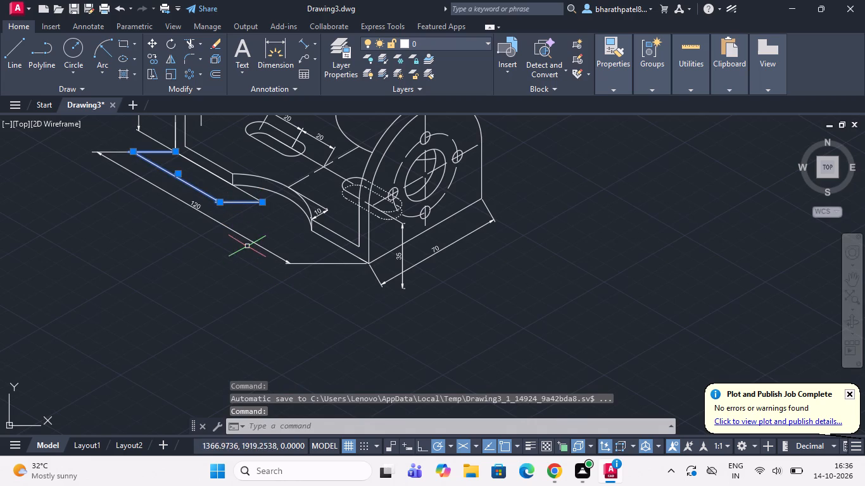
click(248, 240)
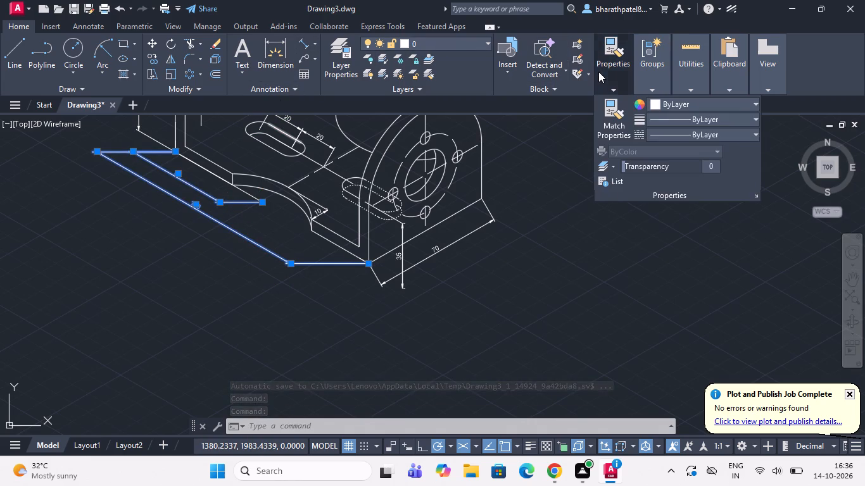
click(96, 28)
click(289, 89)
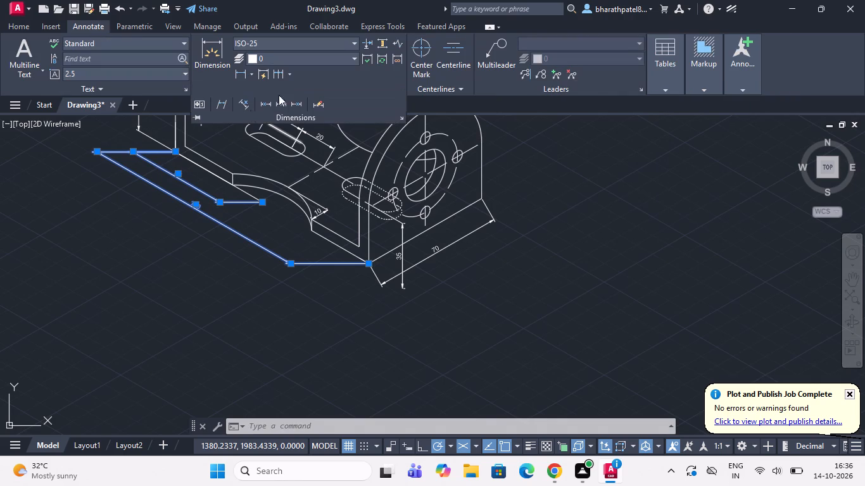
click(222, 103)
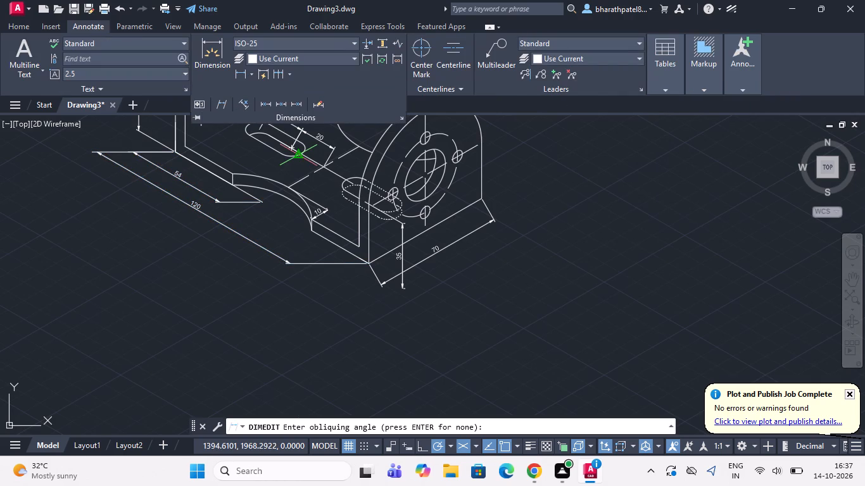
text(210)
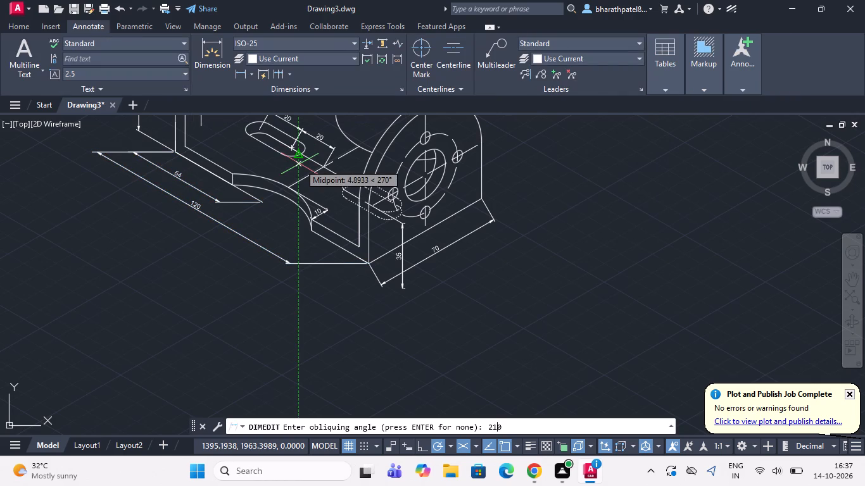
key(Return)
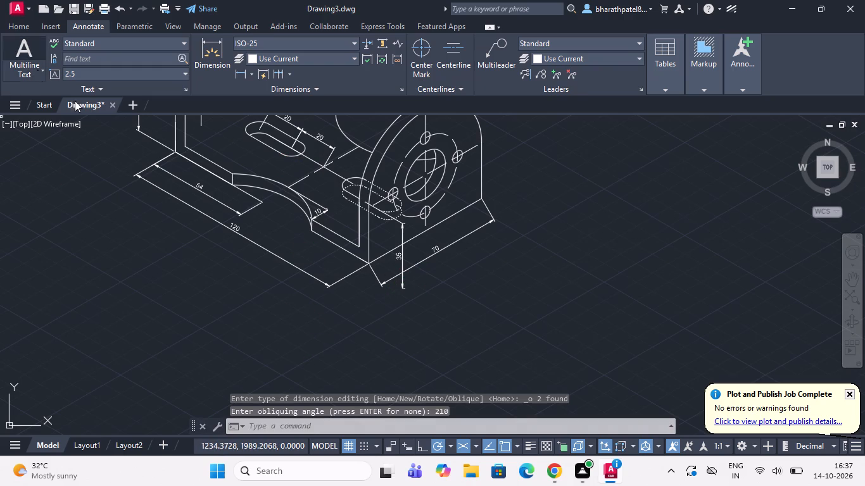
Check the angle of the base's long-edge extension from its lower front corner with a temporary line.
click(23, 22)
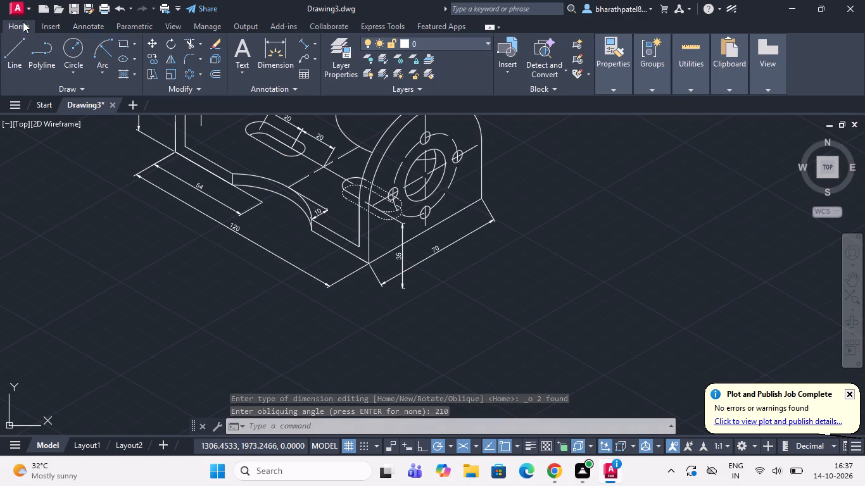
click(9, 52)
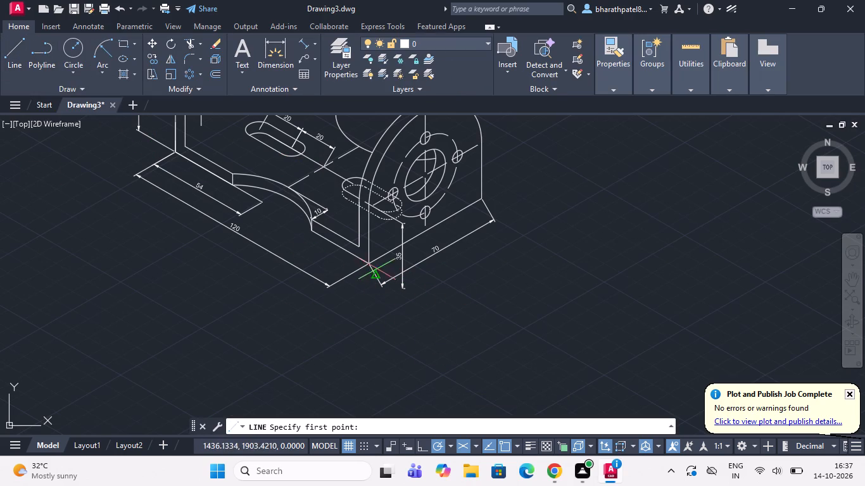
click(372, 260)
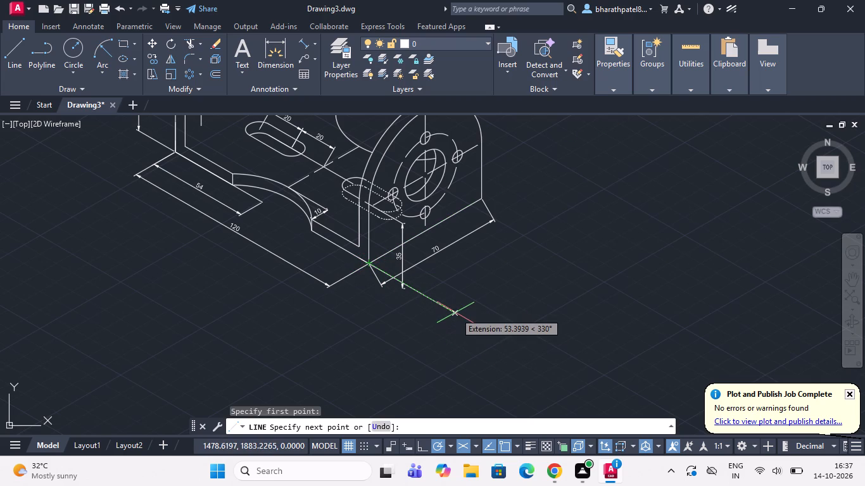
key(Escape)
Check the direction of the base slot's two 20 dimensions with a temporary line from the slot's end-arc centre.
scroll(450, 324, down, 3)
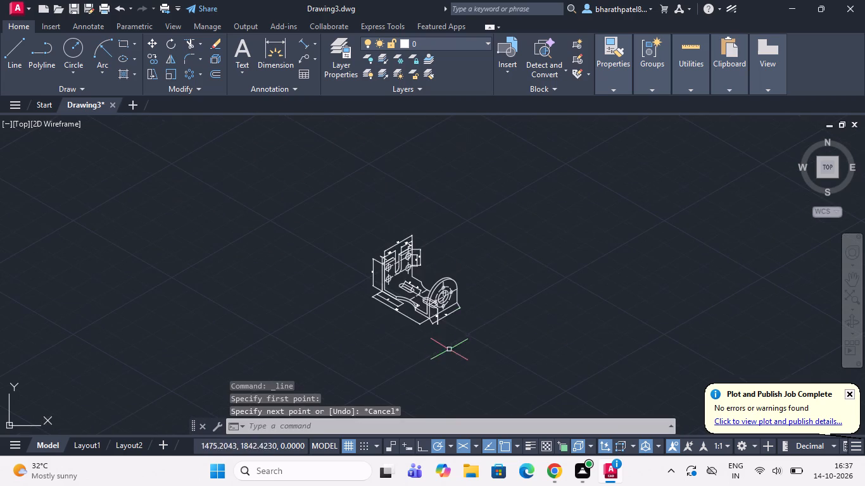
scroll(431, 262, up, 4)
scroll(430, 261, down, 1)
scroll(374, 350, down, 2)
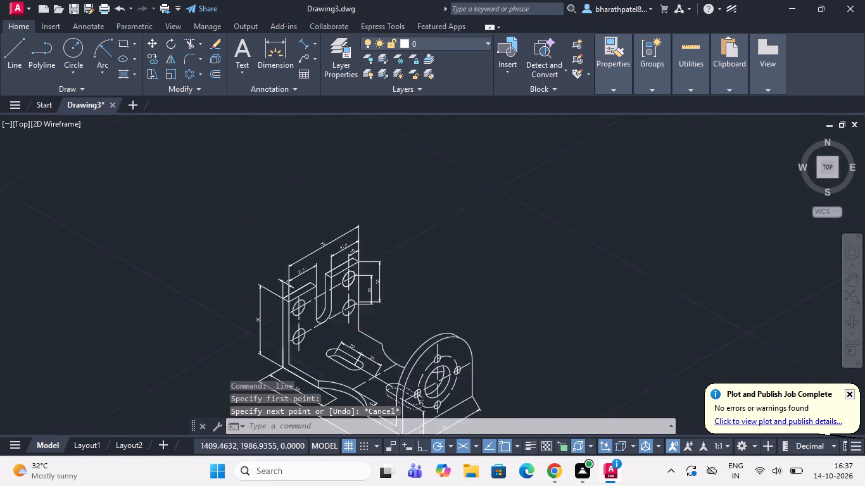
scroll(381, 377, up, 4)
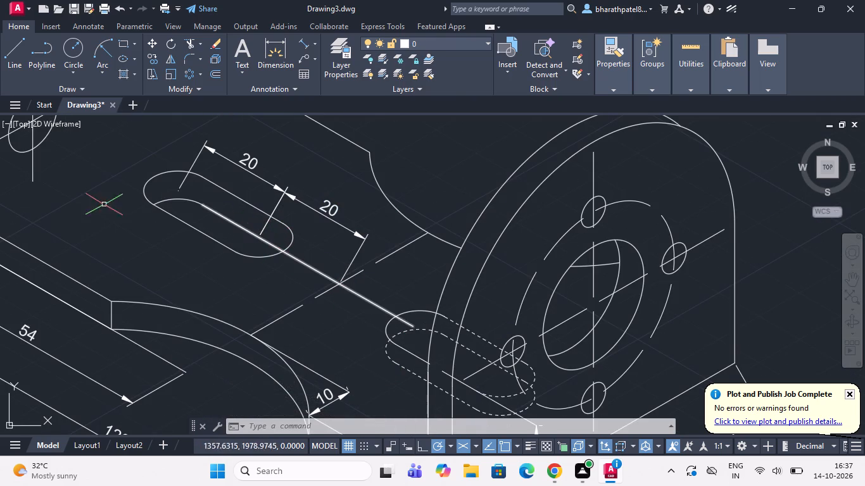
click(16, 54)
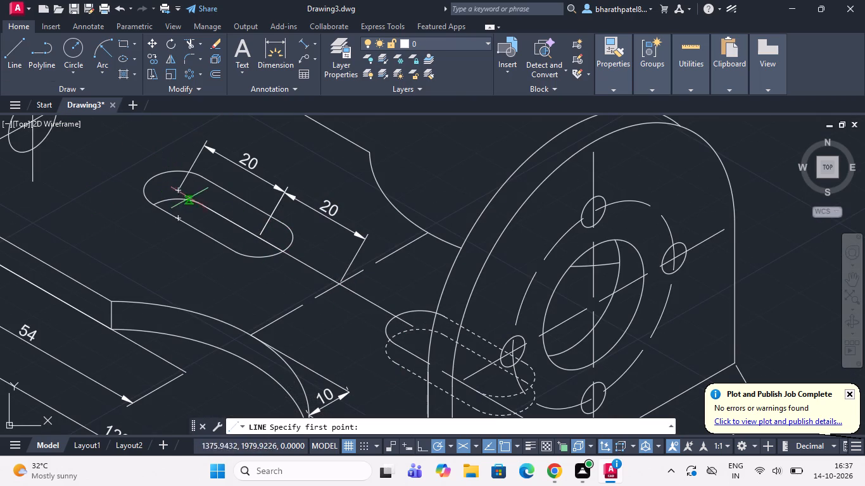
click(179, 187)
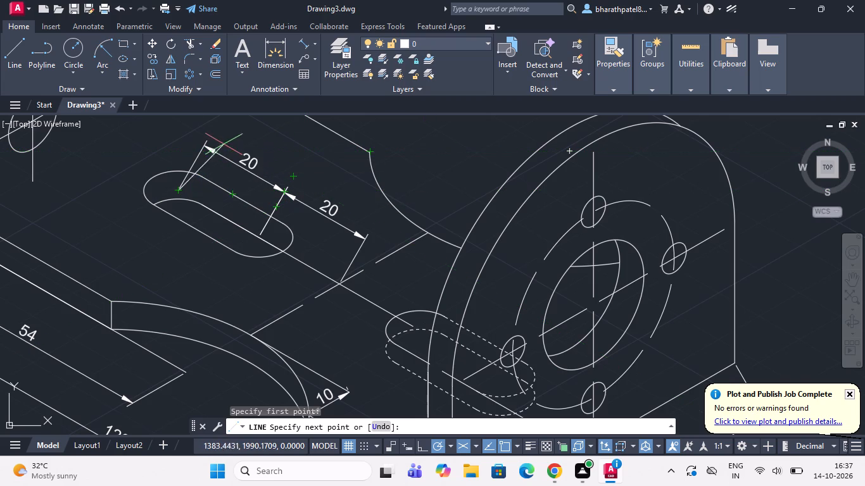
scroll(224, 159, down, 2)
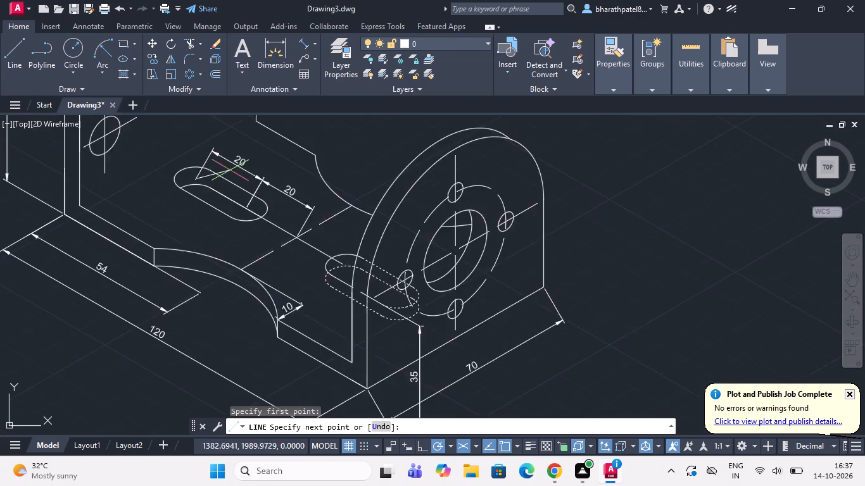
scroll(236, 146, up, 2)
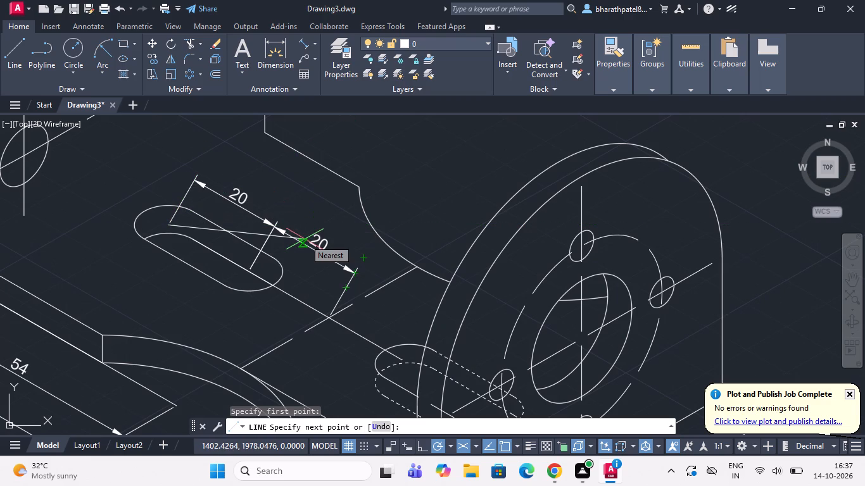
key(Escape)
Check the isometric direction for the 70 dimension with a temporary line from the base's lower front corner.
scroll(317, 205, down, 2)
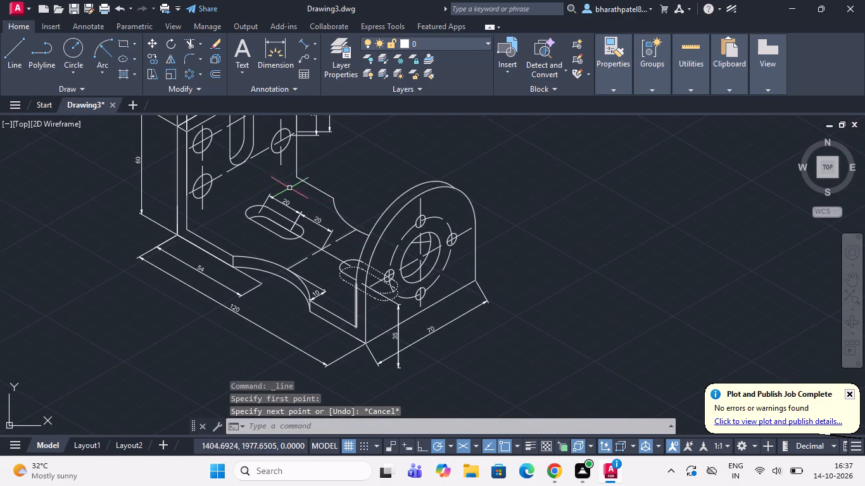
click(19, 55)
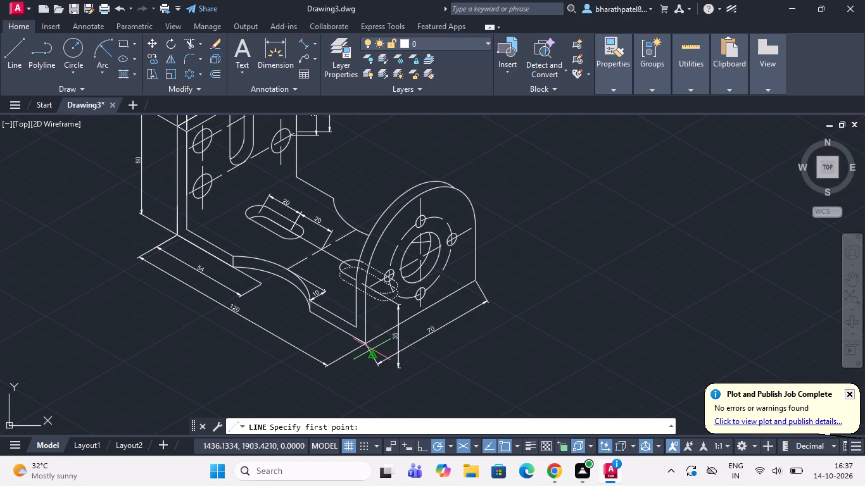
scroll(367, 351, up, 4)
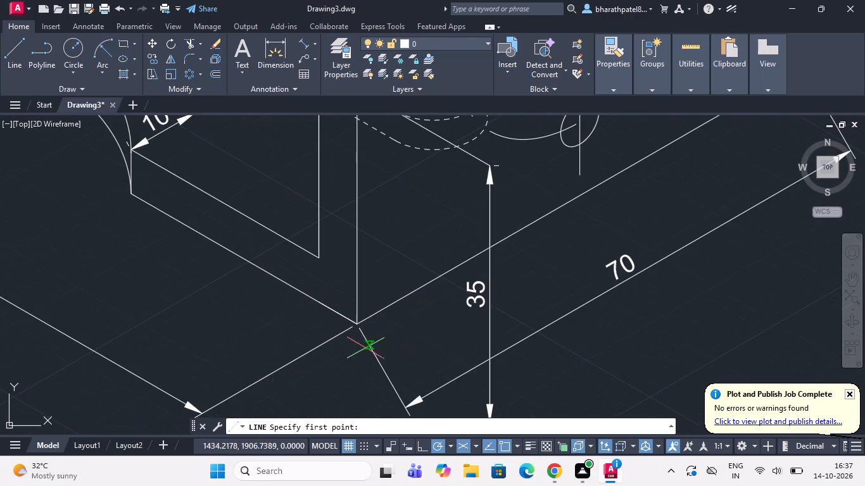
click(359, 323)
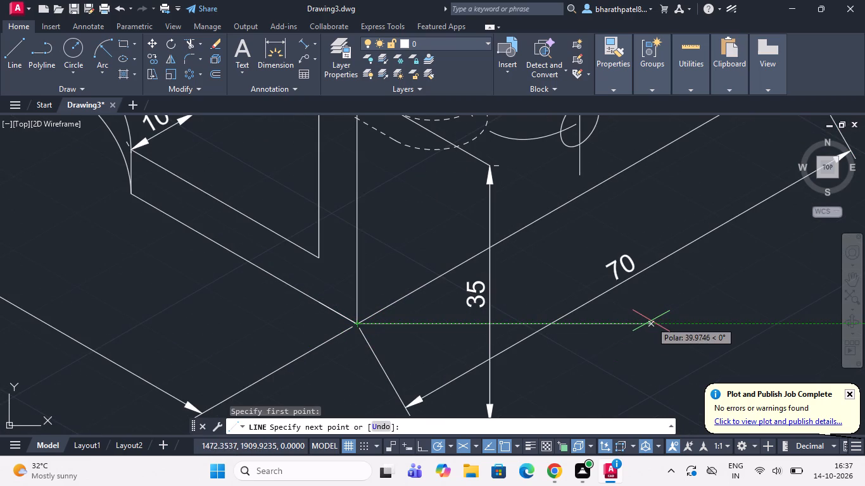
scroll(645, 315, down, 2)
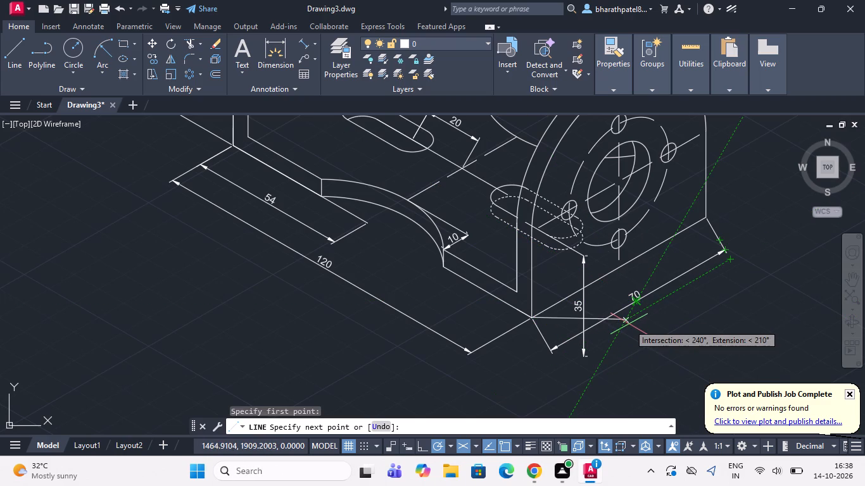
key(Escape)
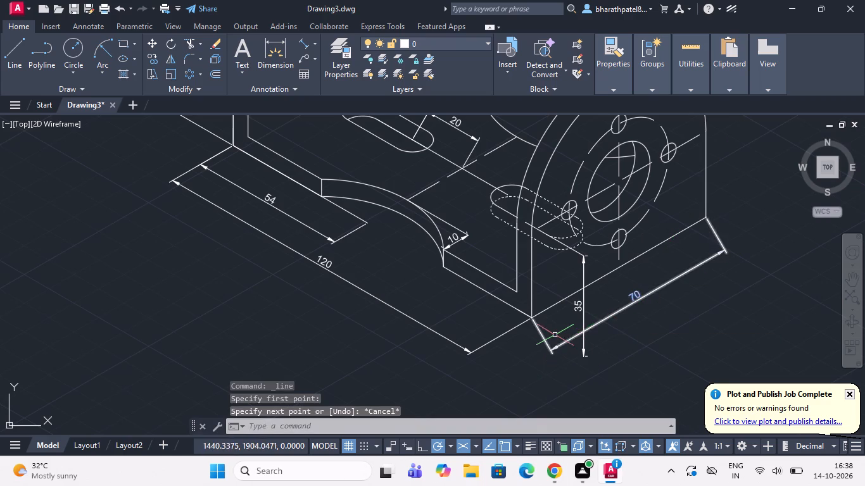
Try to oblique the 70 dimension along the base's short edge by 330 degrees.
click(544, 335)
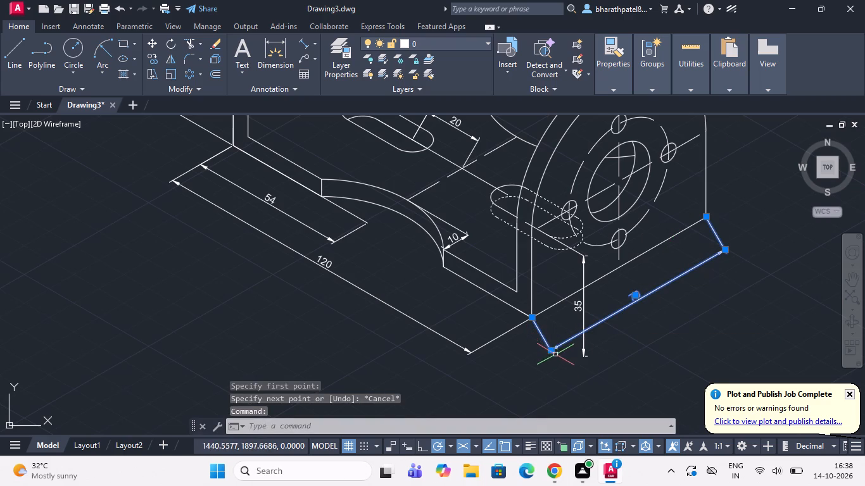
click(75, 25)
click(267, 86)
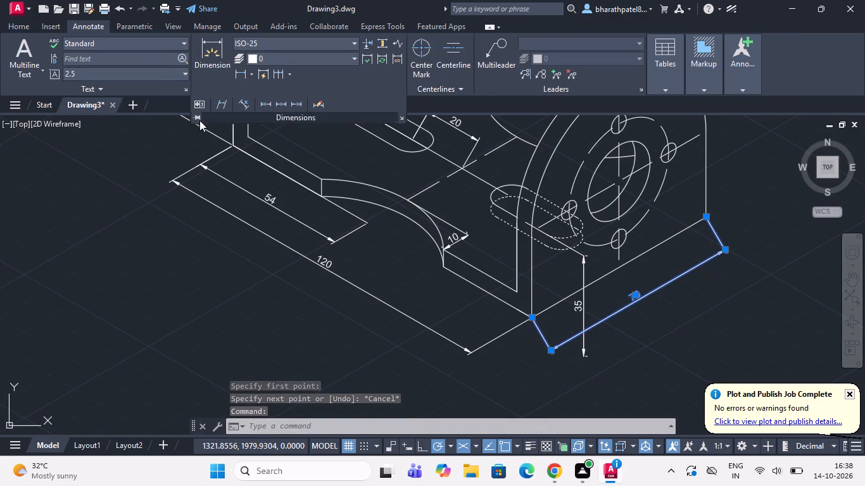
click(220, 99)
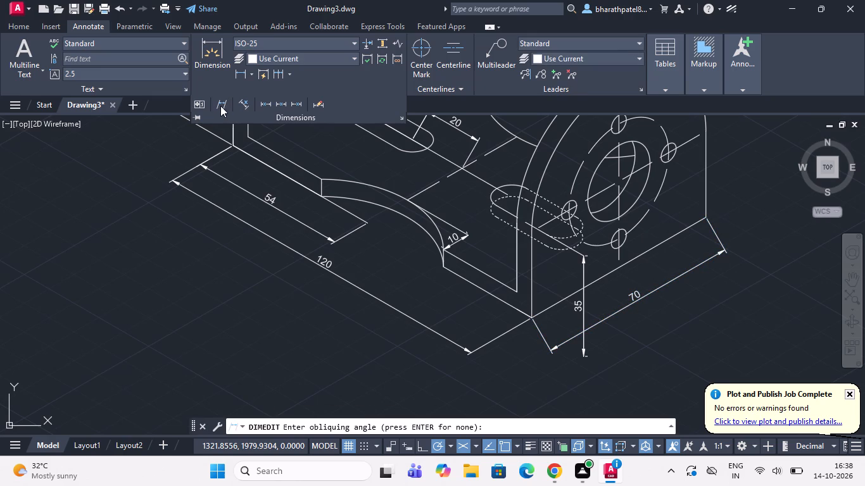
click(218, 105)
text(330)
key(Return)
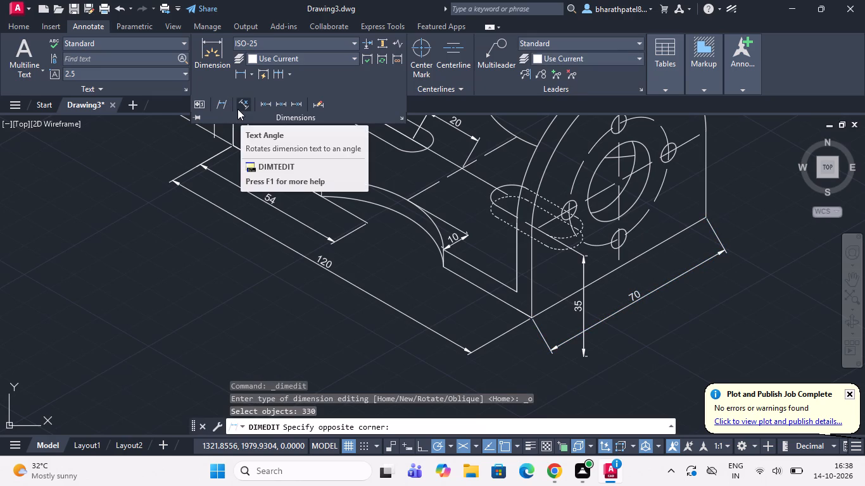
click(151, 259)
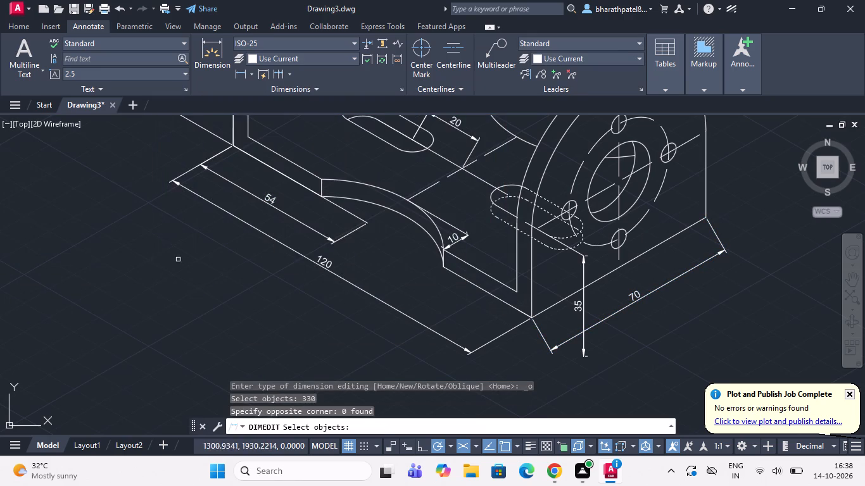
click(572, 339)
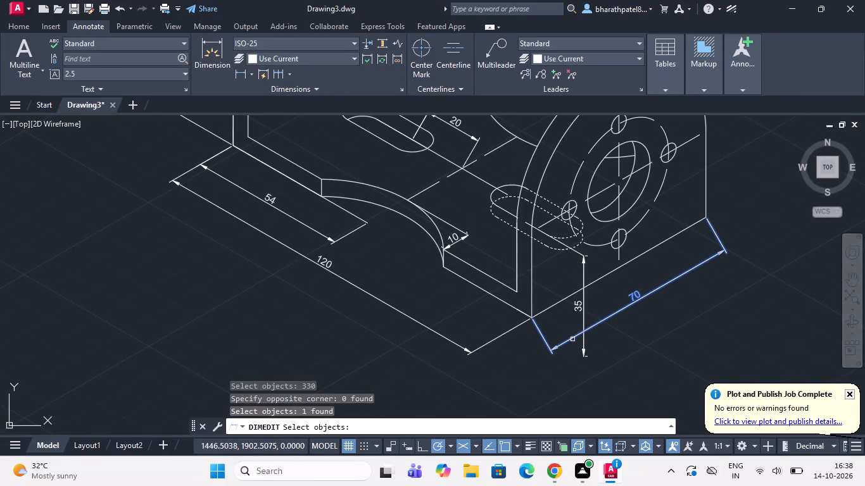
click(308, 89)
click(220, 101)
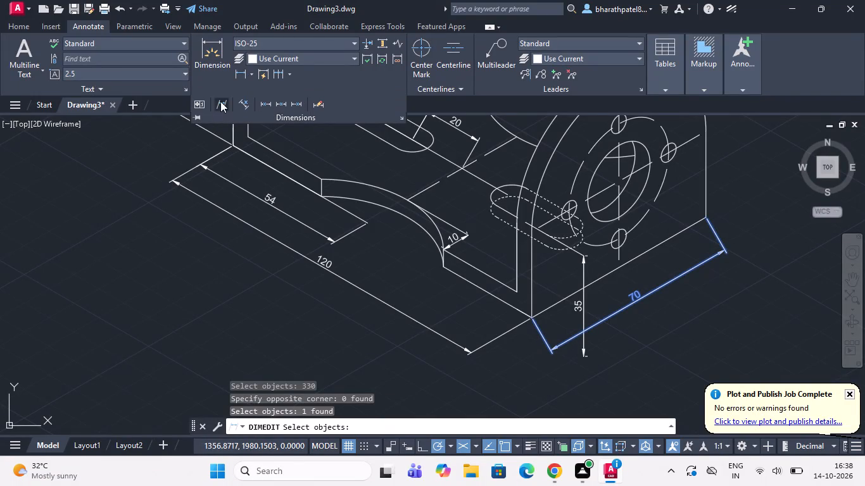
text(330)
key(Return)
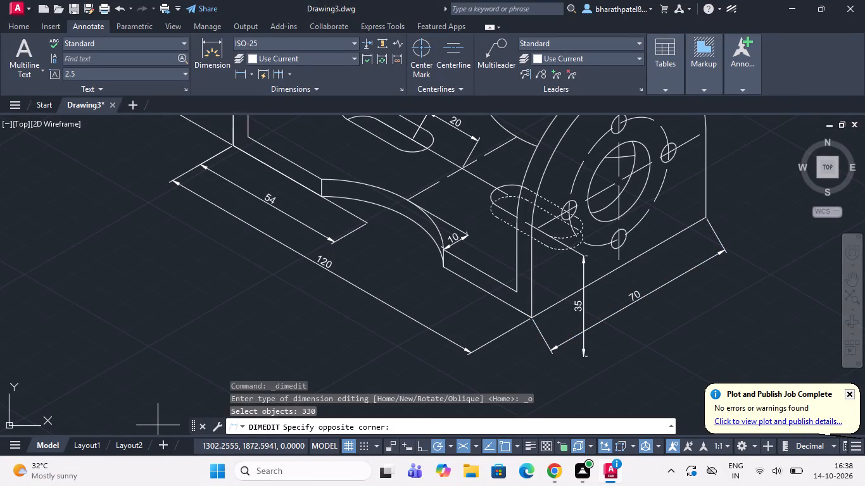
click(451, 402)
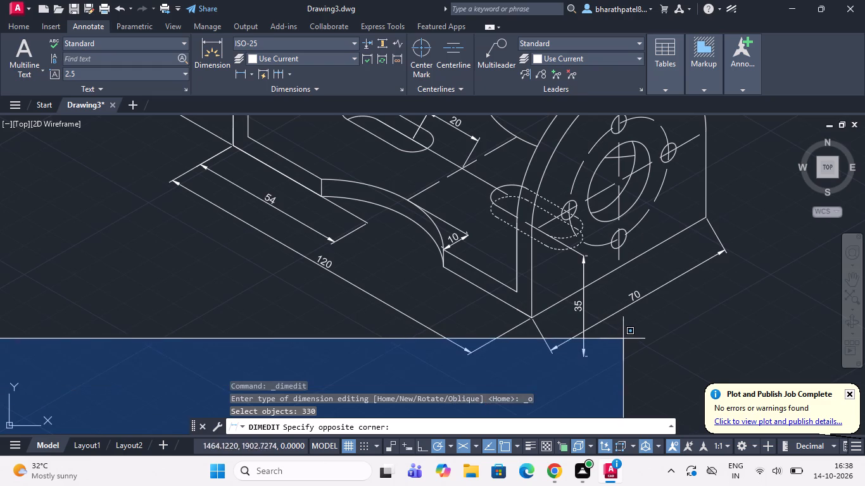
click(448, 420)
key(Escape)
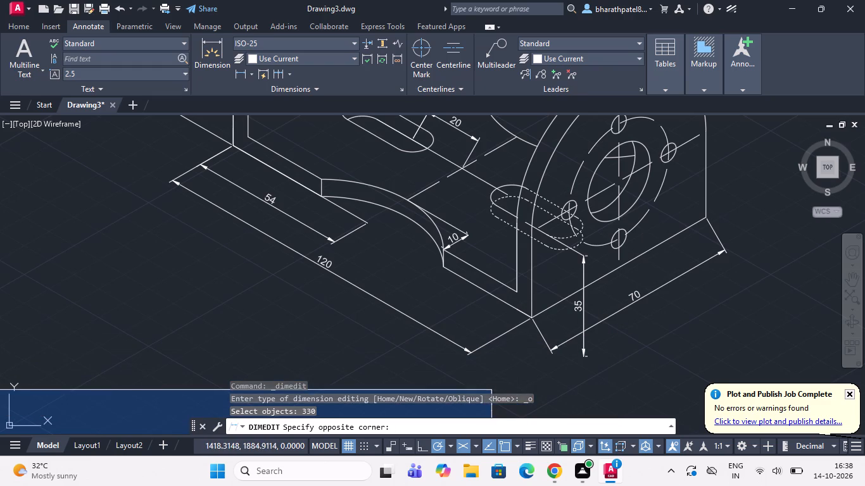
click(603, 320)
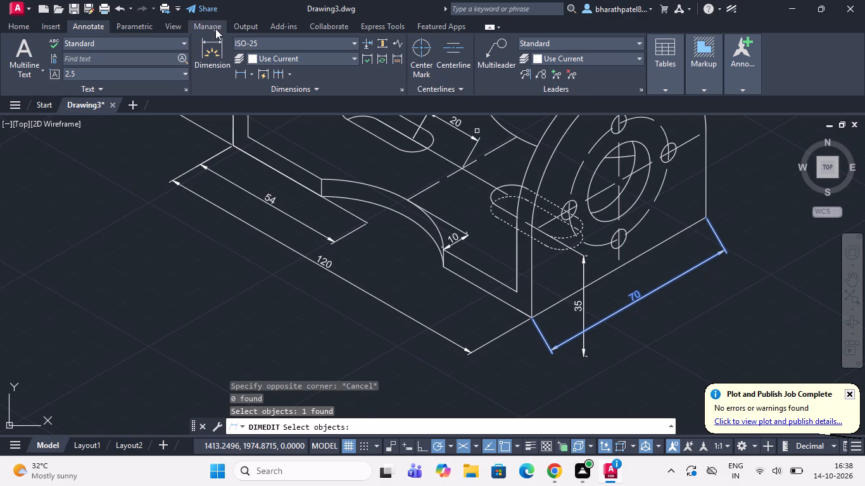
Check the angle of the base's long-edge extension with a temporary line from its lower front corner.
click(15, 22)
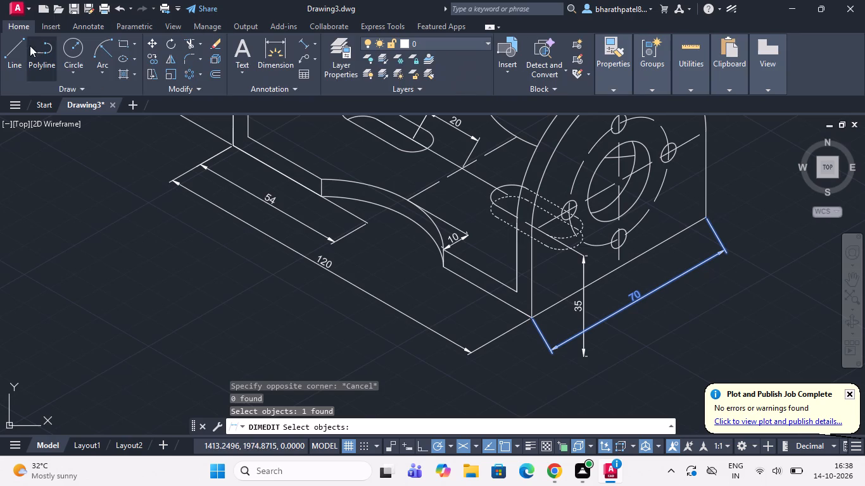
click(18, 46)
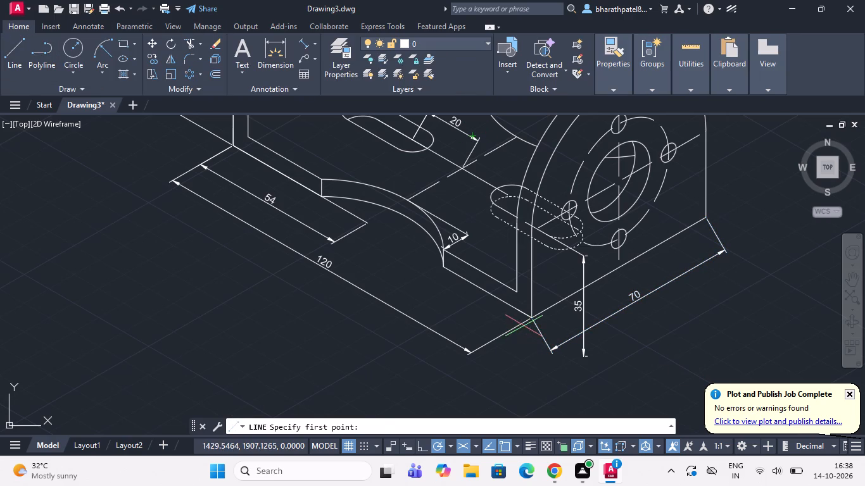
click(533, 319)
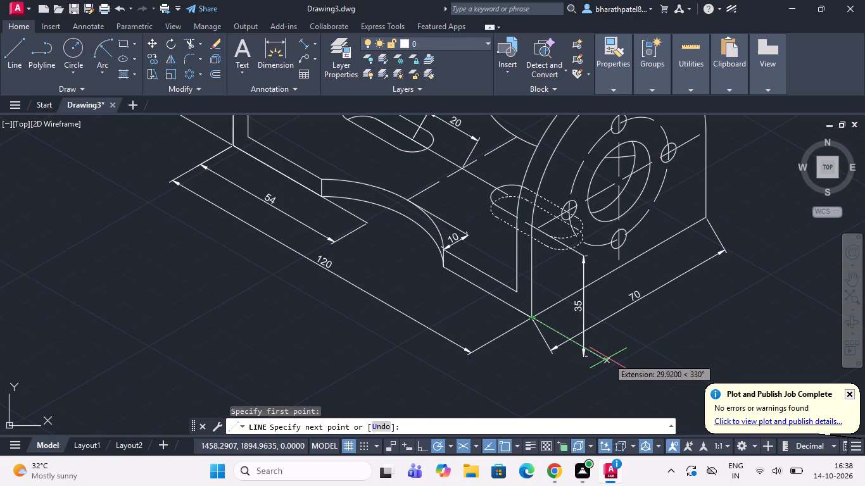
key(Escape)
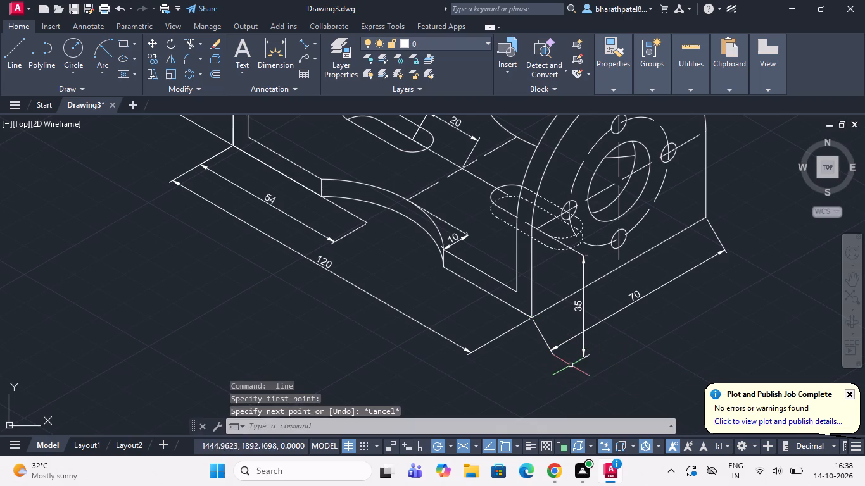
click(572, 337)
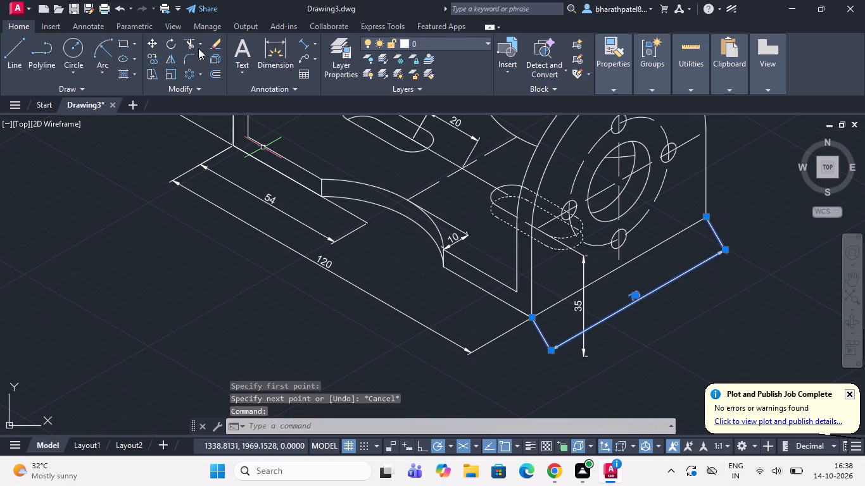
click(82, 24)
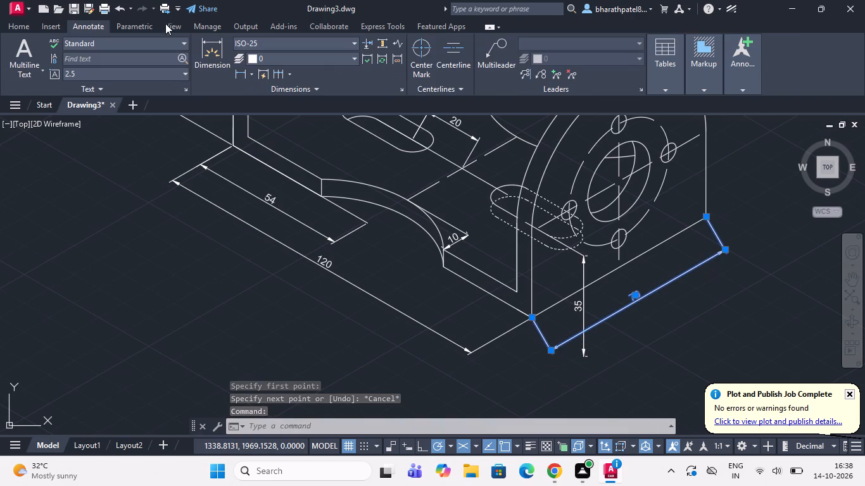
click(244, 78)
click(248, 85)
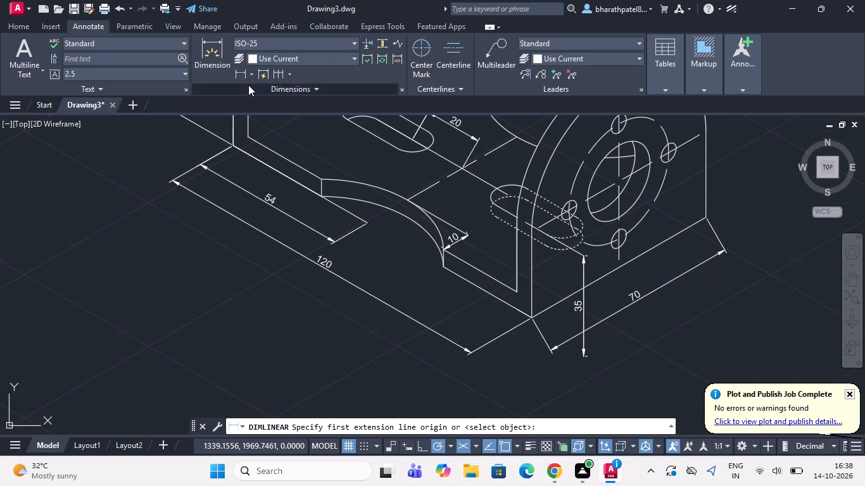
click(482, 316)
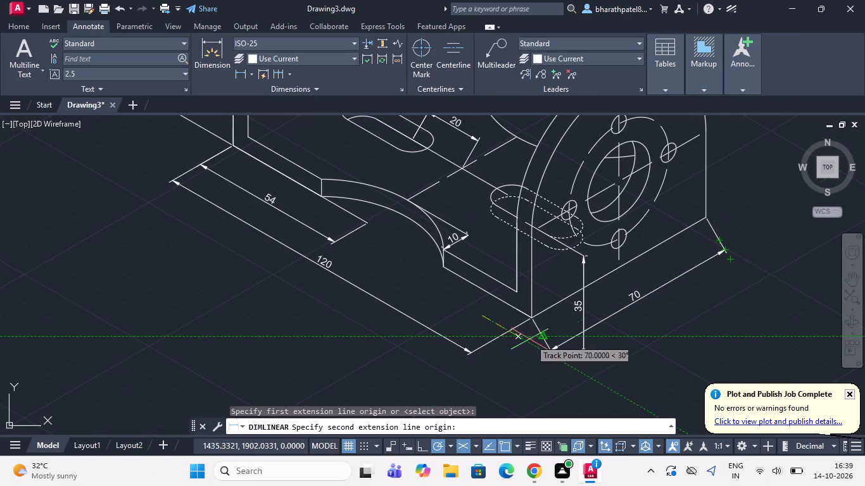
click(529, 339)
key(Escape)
Oblique the 70 dimension along the base's short edge by 330 degrees.
click(540, 331)
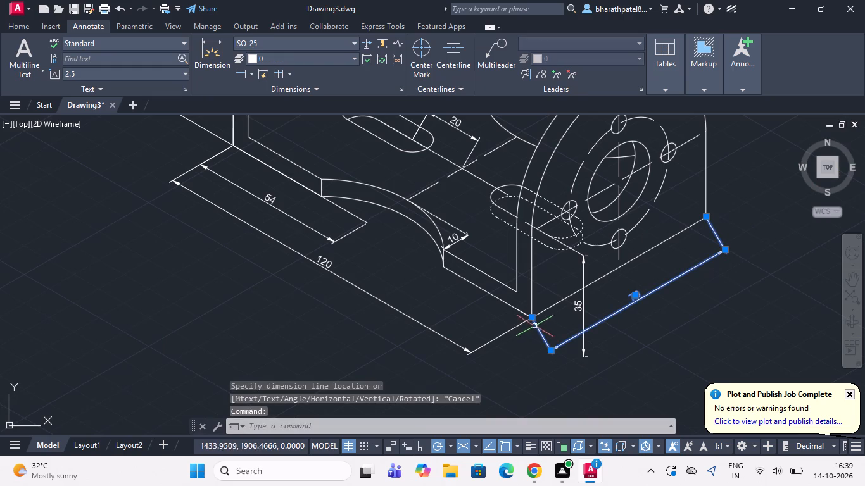
click(289, 89)
click(220, 103)
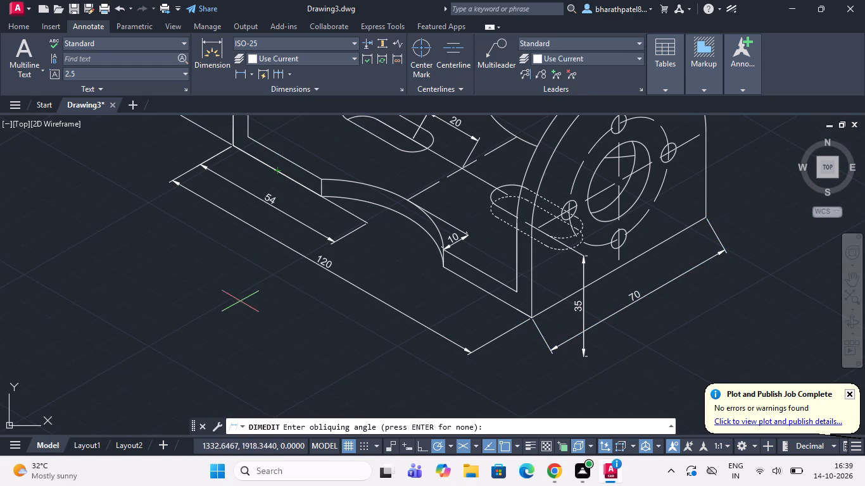
text(33)
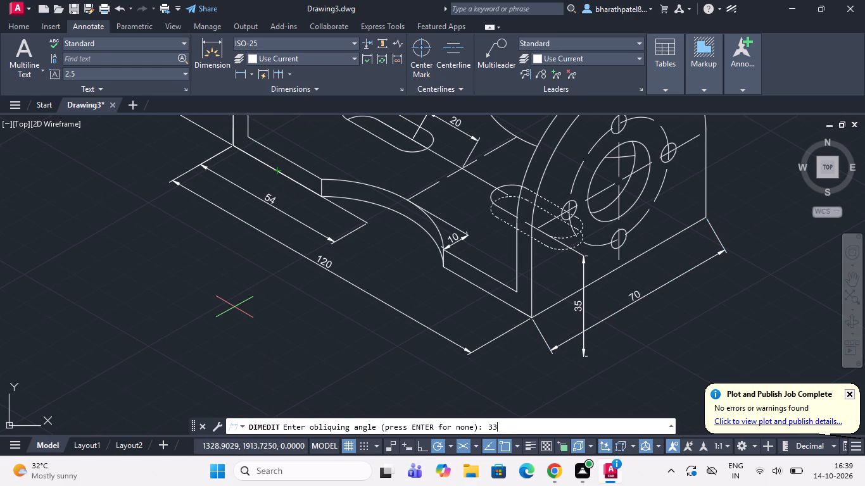
key(0)
key(Return)
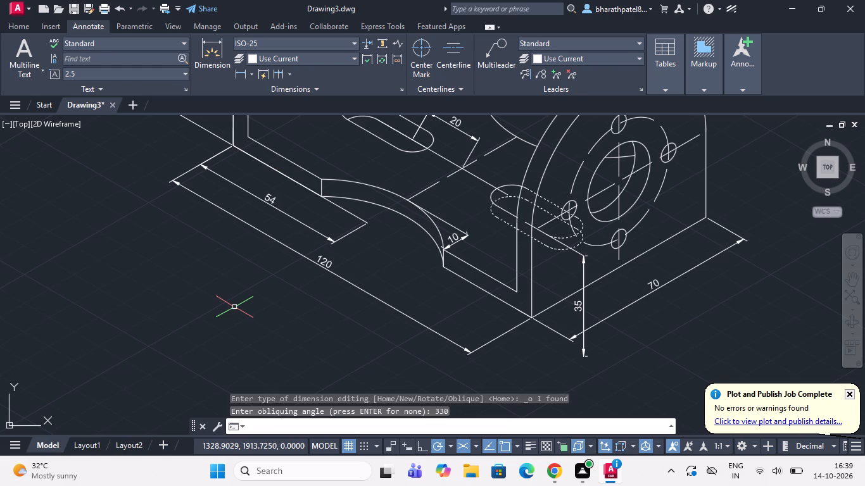
Oblique the vertical 35 dimension below the round-topped plate by 90 degrees.
scroll(246, 340, down, 2)
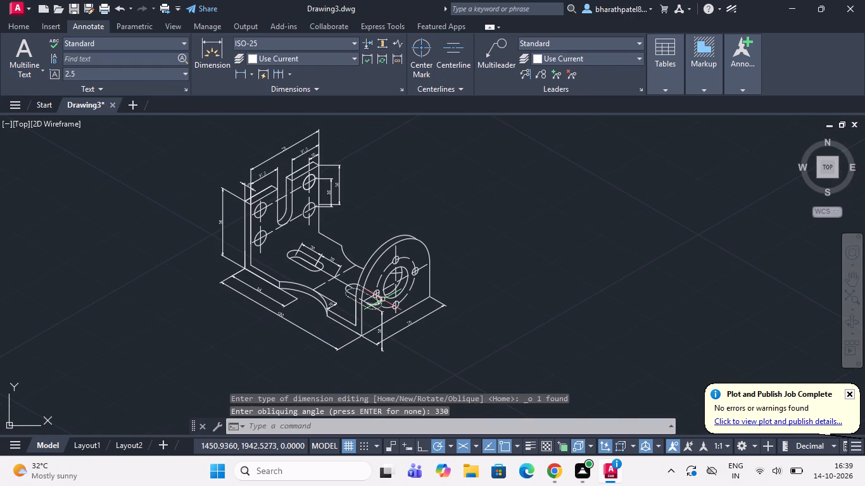
scroll(367, 323, up, 2)
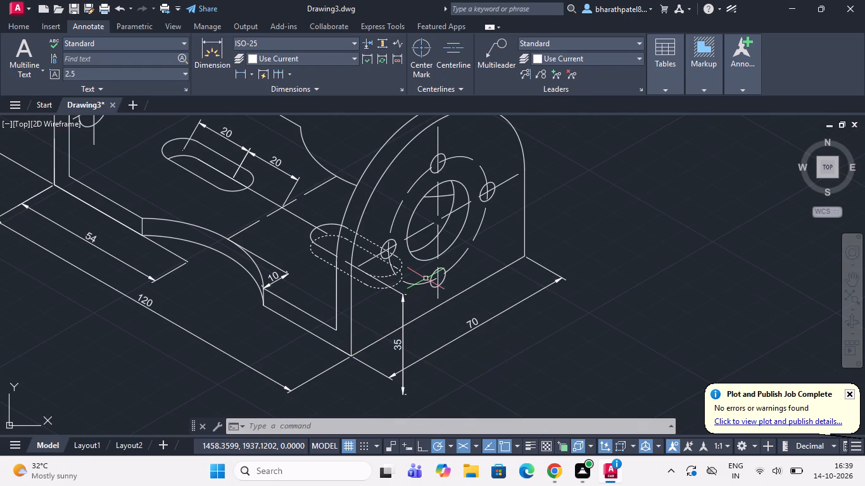
scroll(426, 278, down, 1)
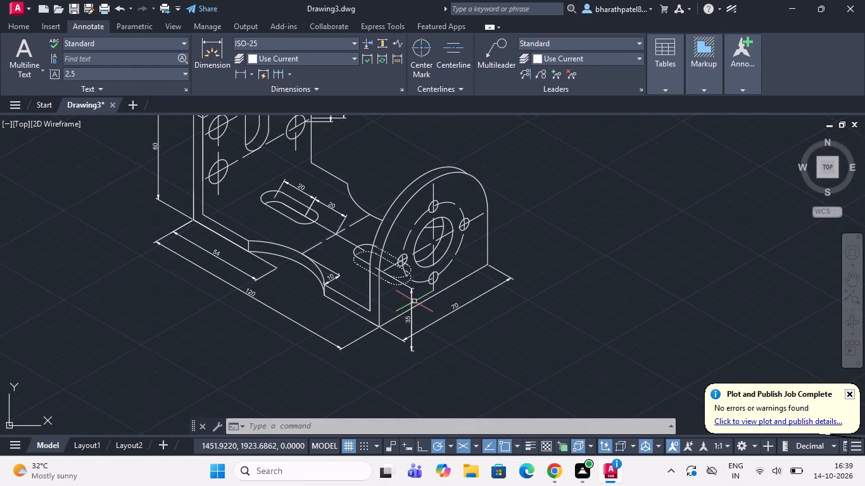
click(410, 295)
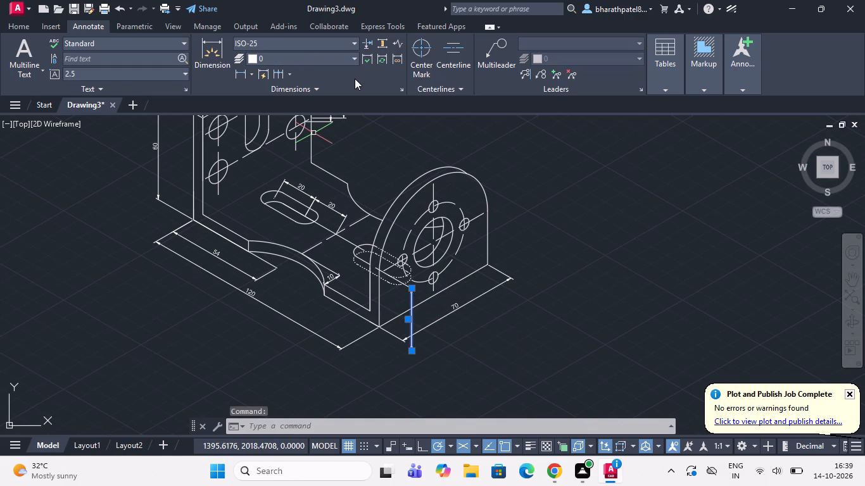
click(344, 89)
click(219, 109)
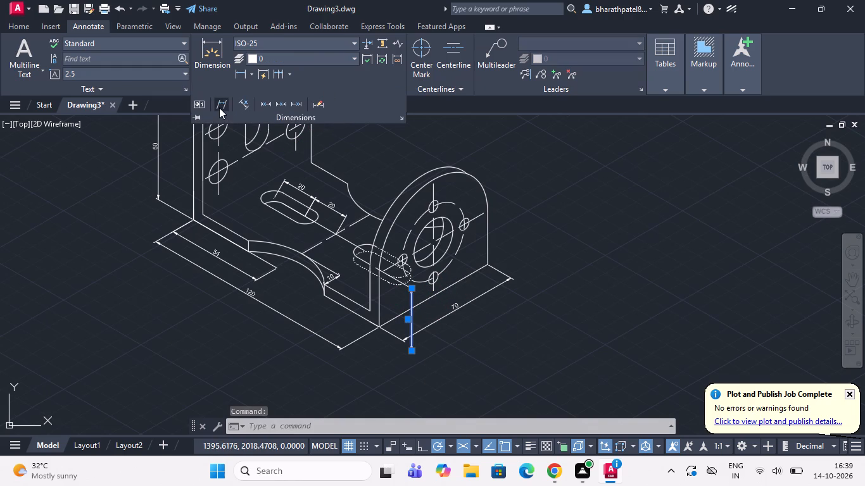
text(90)
key(Return)
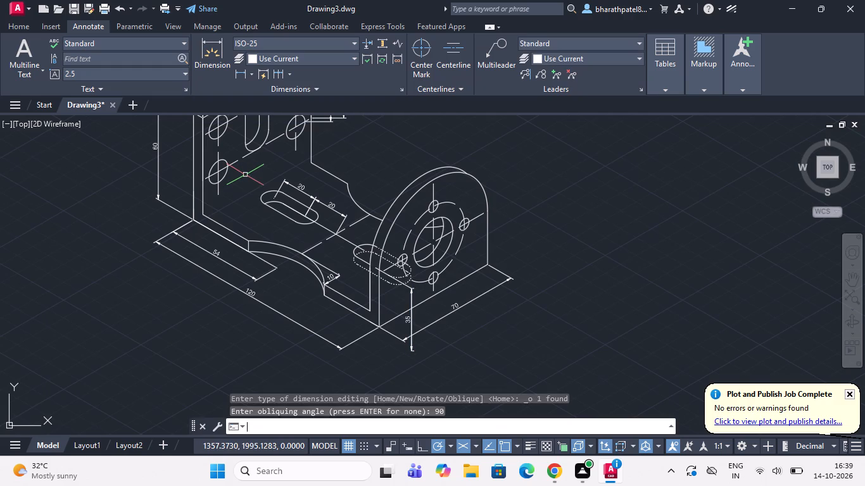
Oblique the vertical 35 dimension below the round-topped plate by 45 degrees.
click(412, 299)
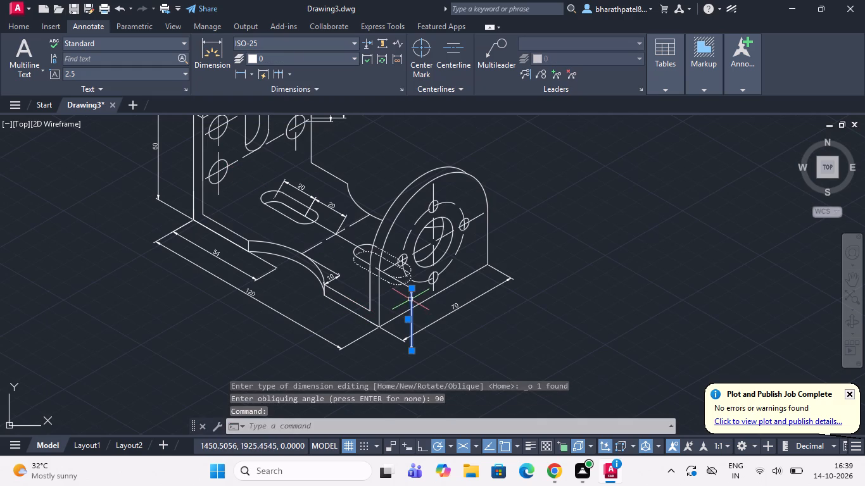
click(251, 90)
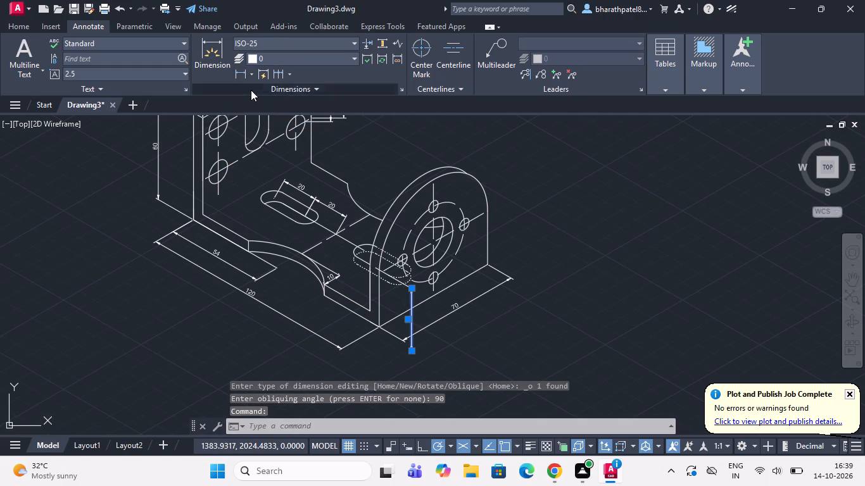
click(223, 108)
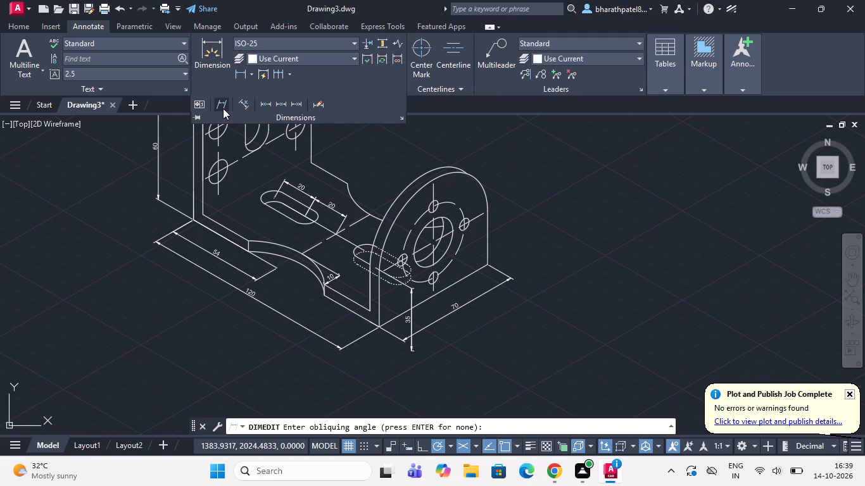
text(45)
key(Return)
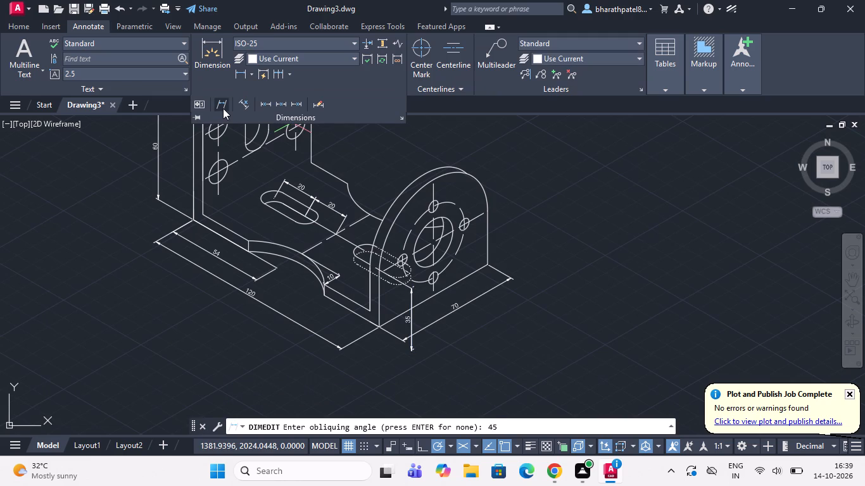
click(526, 283)
click(581, 264)
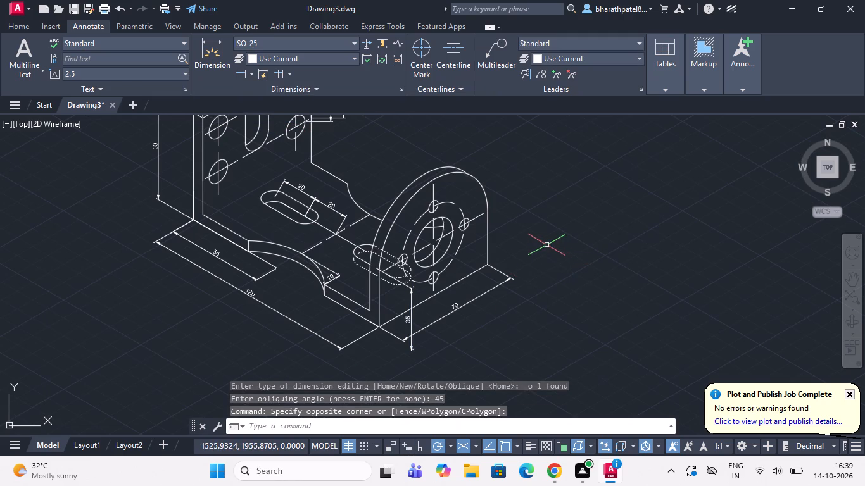
Oblique the two 20 dimensions beside the base's slot by 30 degrees.
scroll(282, 184, up, 2)
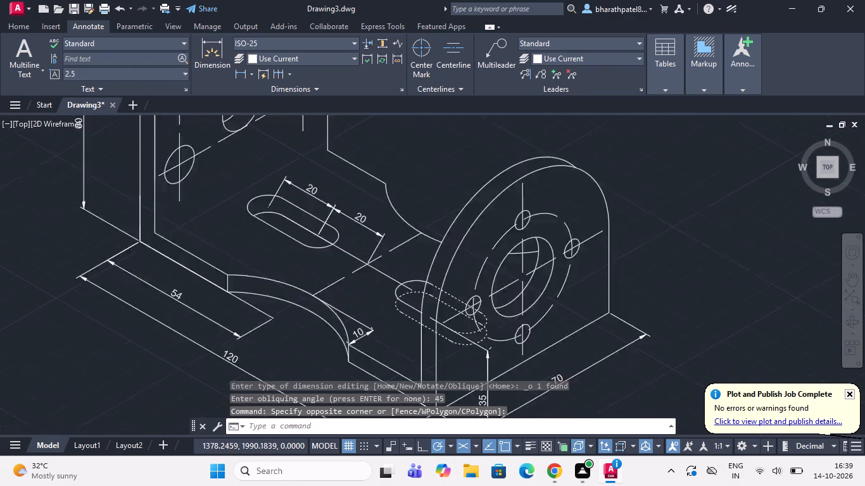
scroll(282, 184, up, 1)
click(281, 181)
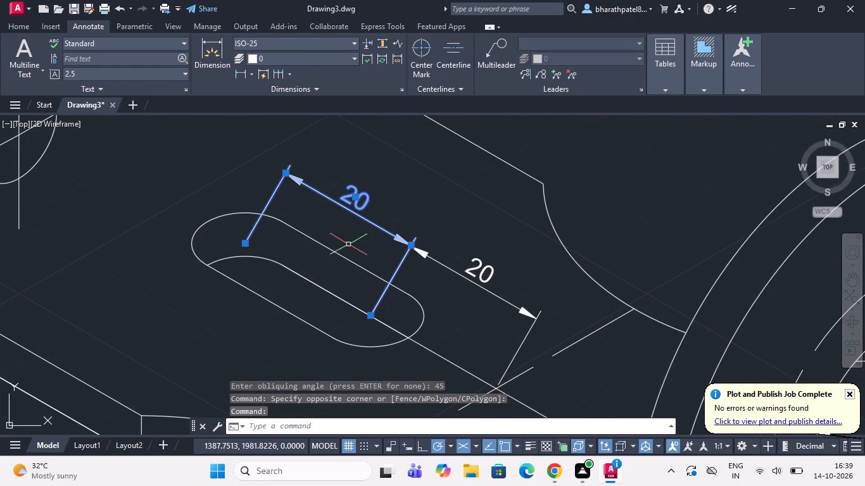
click(429, 258)
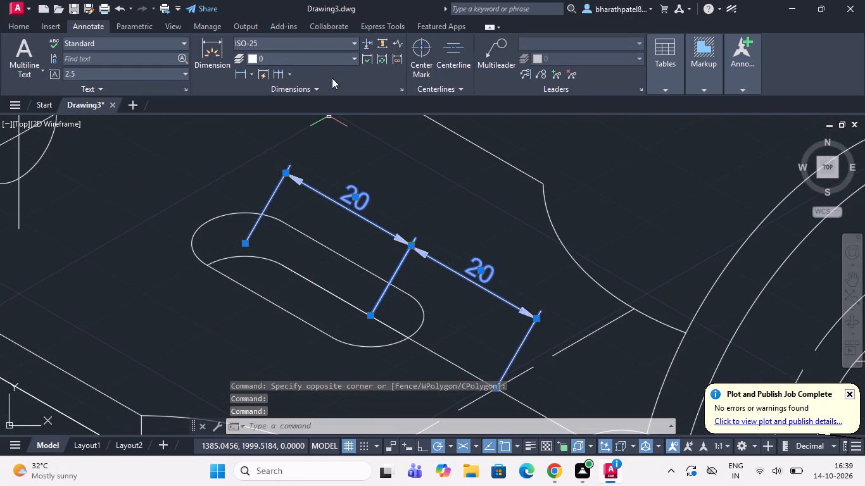
click(329, 89)
click(222, 104)
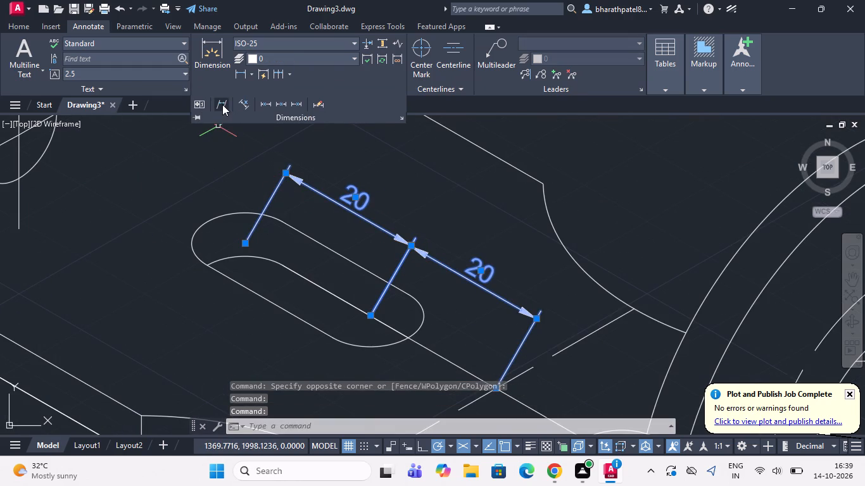
text(30)
key(Return)
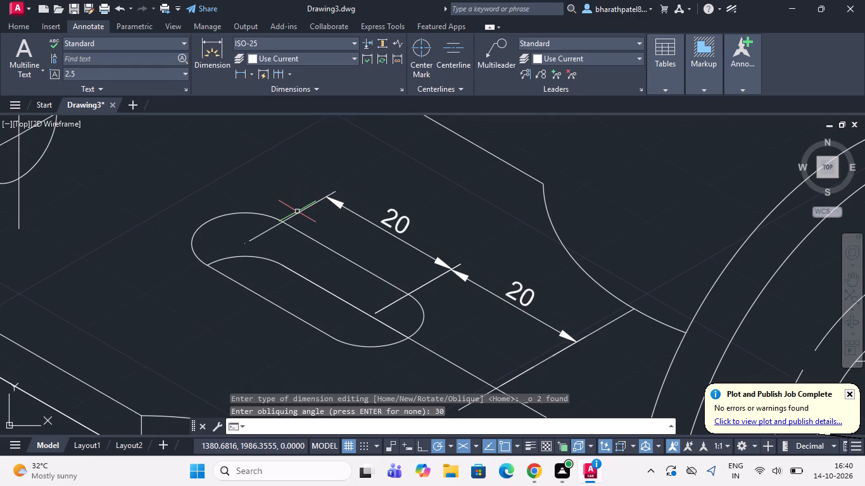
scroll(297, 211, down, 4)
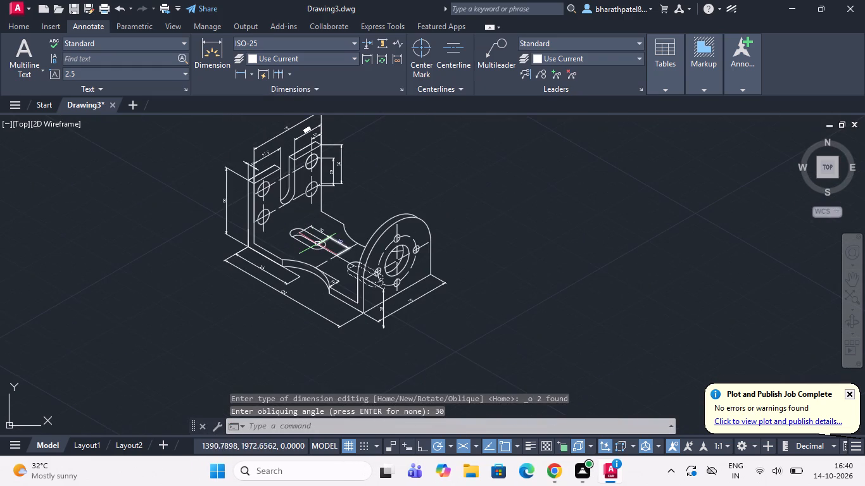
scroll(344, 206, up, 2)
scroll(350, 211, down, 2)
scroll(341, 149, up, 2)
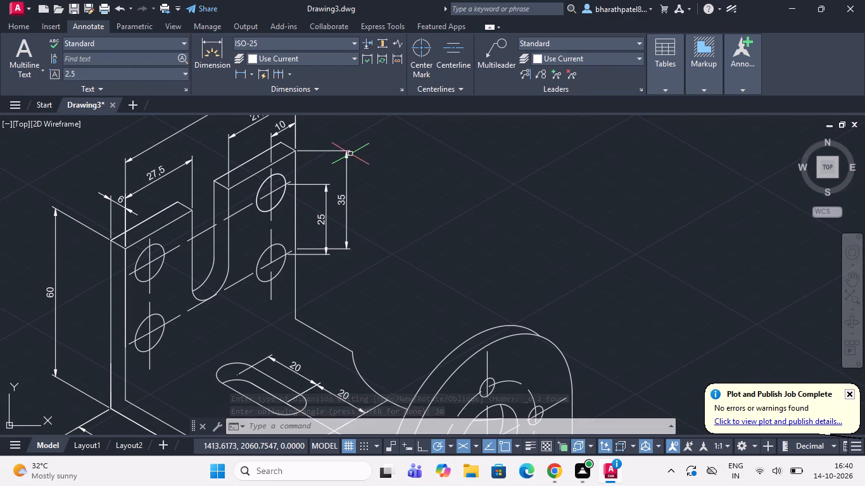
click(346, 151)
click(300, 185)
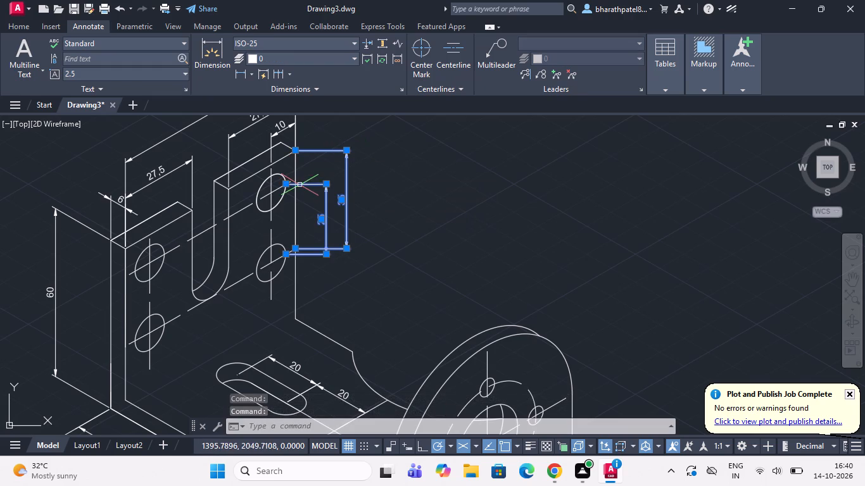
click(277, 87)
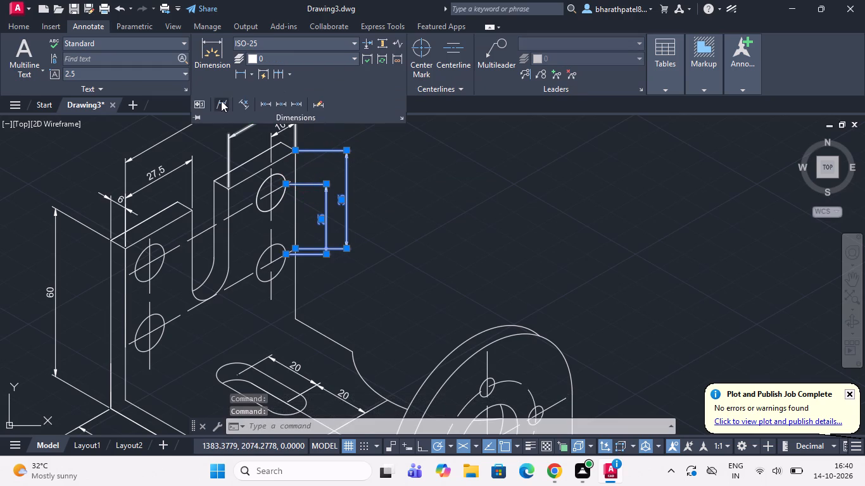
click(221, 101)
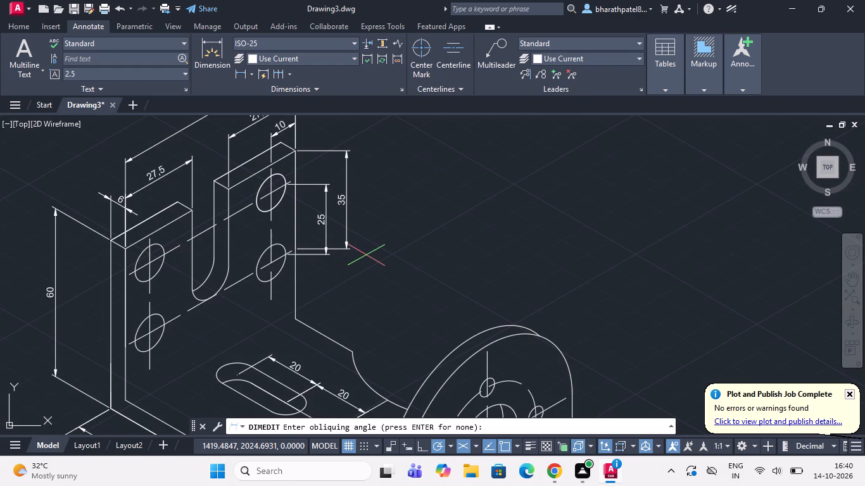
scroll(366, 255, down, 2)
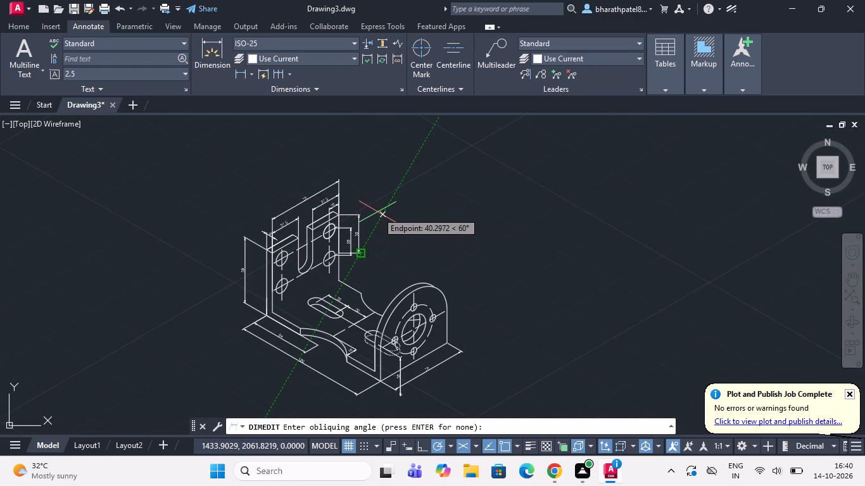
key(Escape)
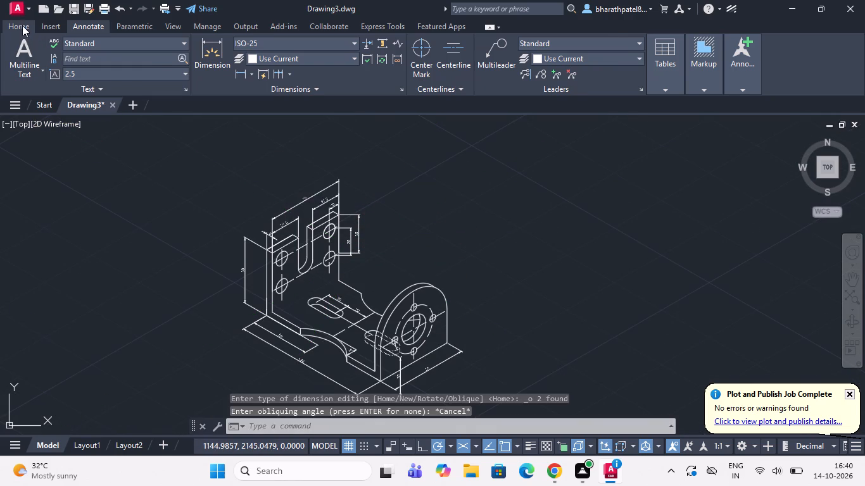
Check the angle of the slotted upright plate's top edge extension with a temporary line from its outer front corner.
click(20, 23)
click(16, 36)
scroll(344, 205, up, 2)
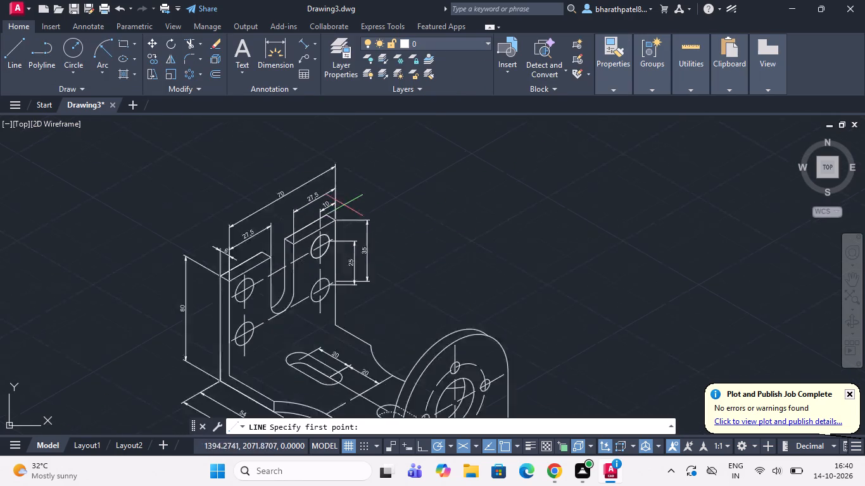
scroll(344, 205, up, 2)
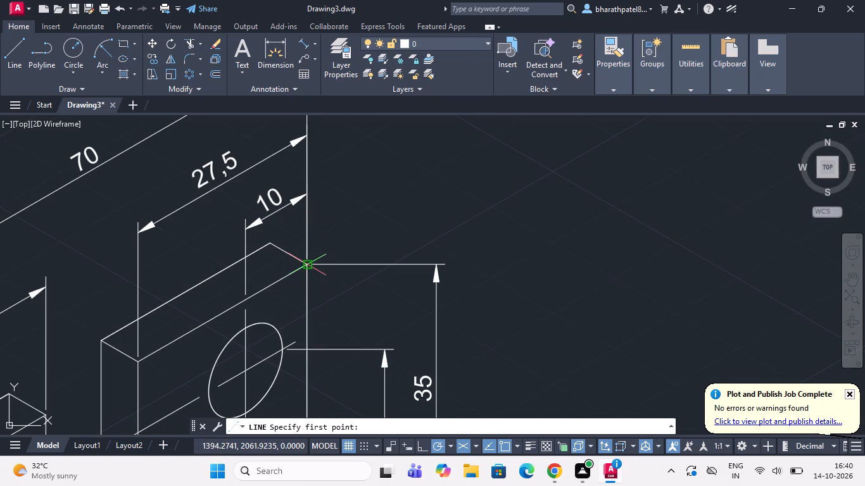
click(303, 265)
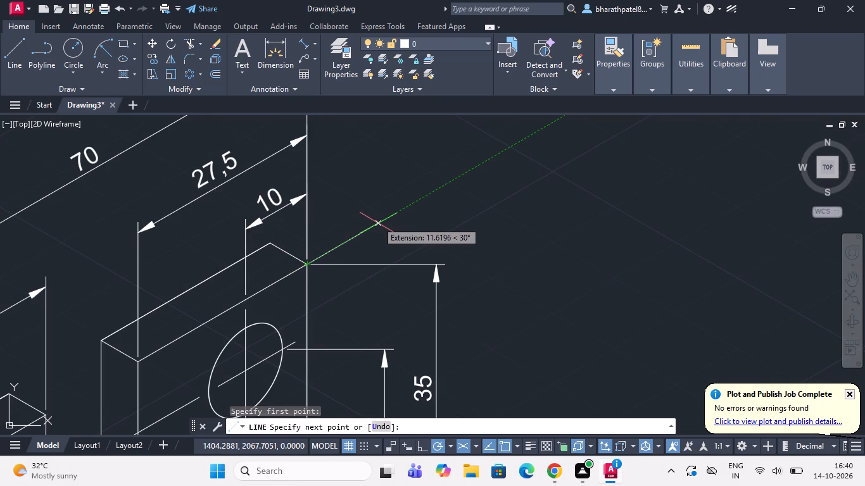
key(Escape)
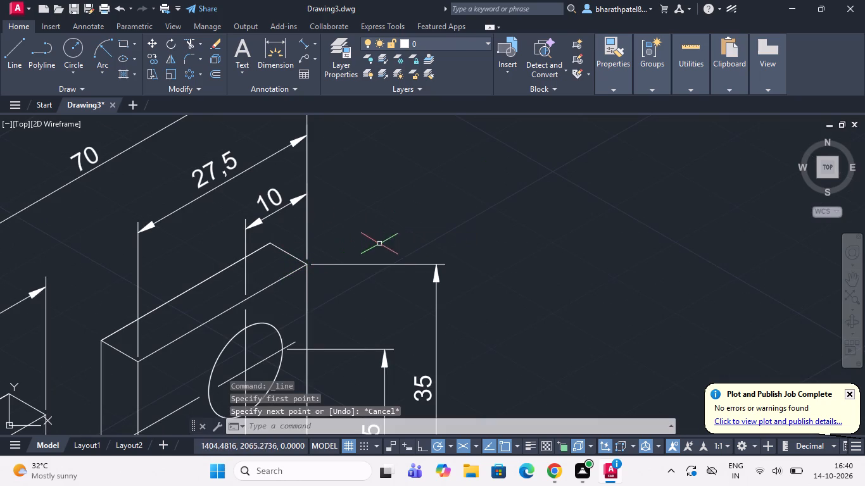
Oblique the vertical 25 and 35 dimensions beside the slotted upright plate by 30 degrees.
click(380, 262)
click(380, 267)
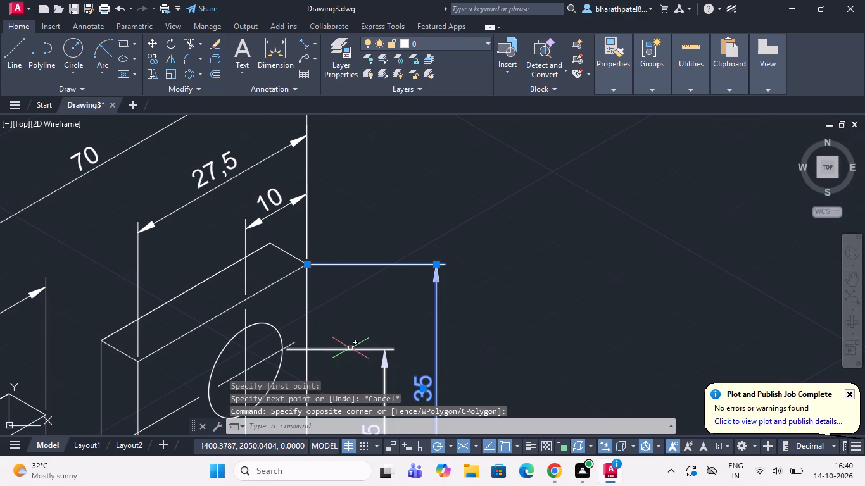
click(350, 348)
scroll(352, 316, down, 3)
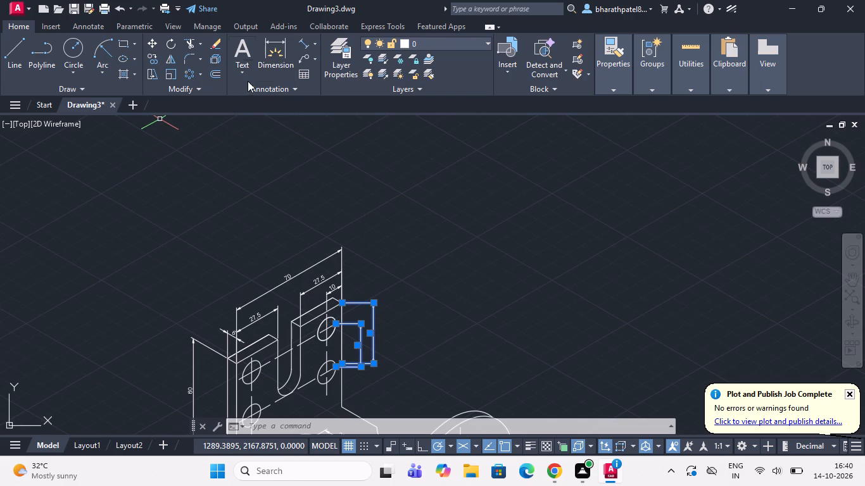
click(99, 30)
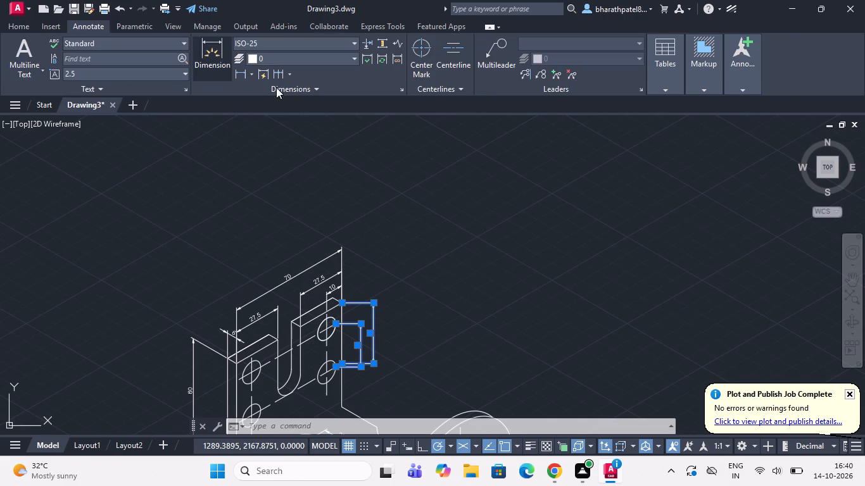
click(320, 94)
click(218, 106)
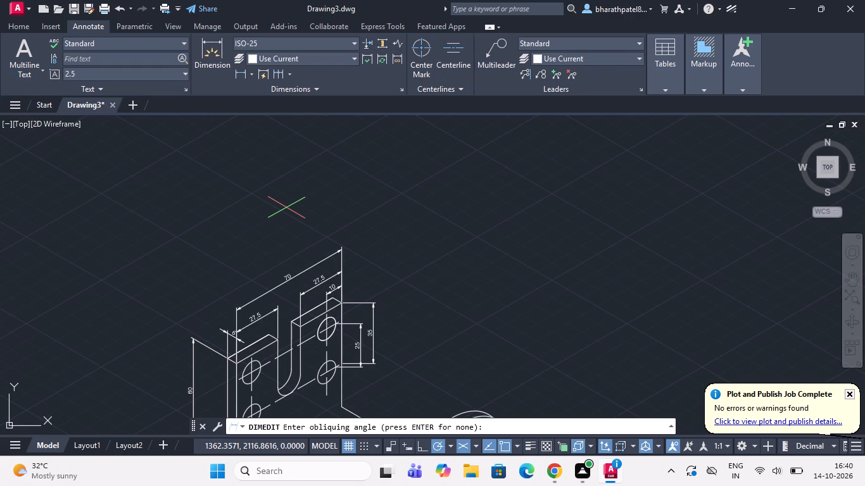
text(30)
key(Return)
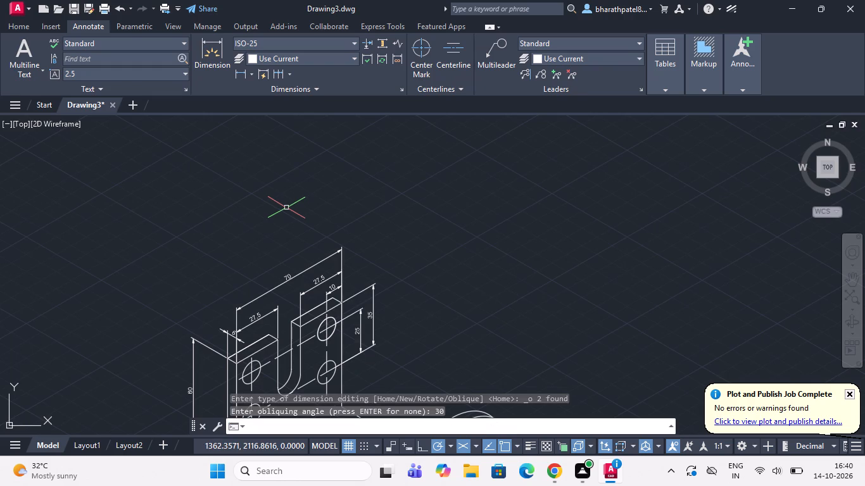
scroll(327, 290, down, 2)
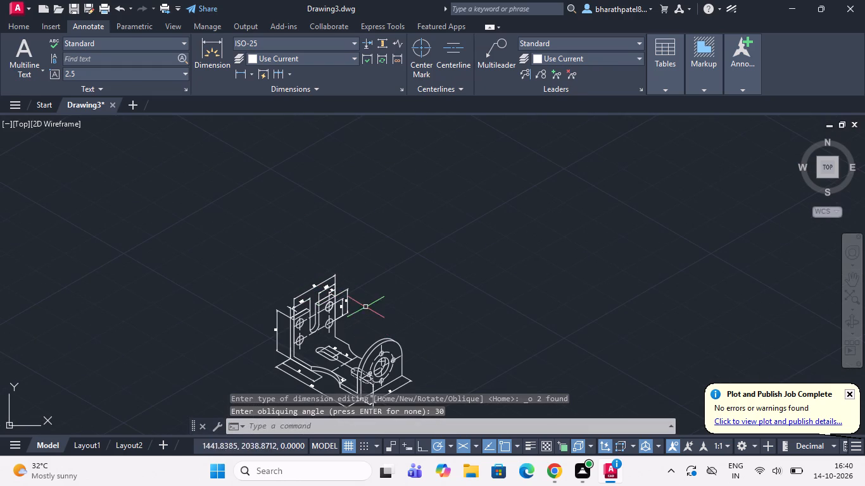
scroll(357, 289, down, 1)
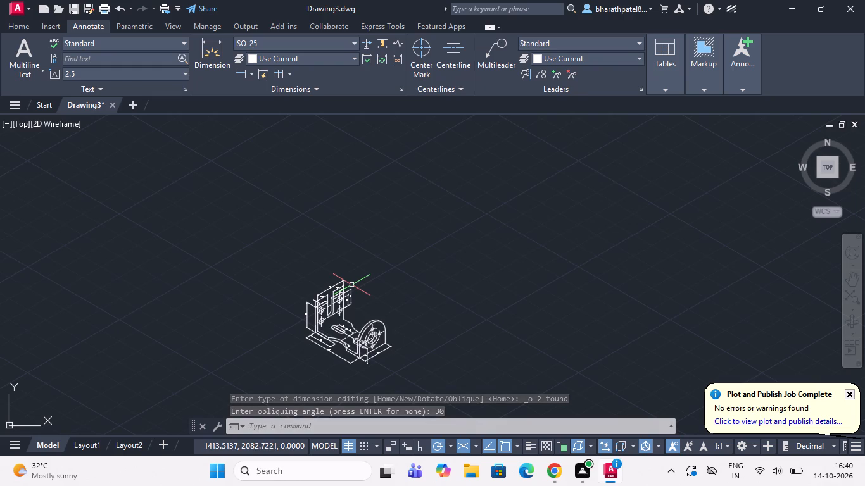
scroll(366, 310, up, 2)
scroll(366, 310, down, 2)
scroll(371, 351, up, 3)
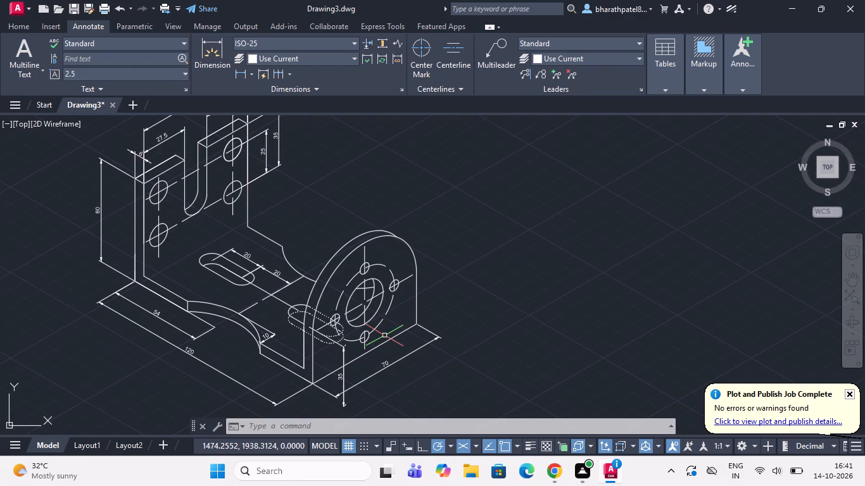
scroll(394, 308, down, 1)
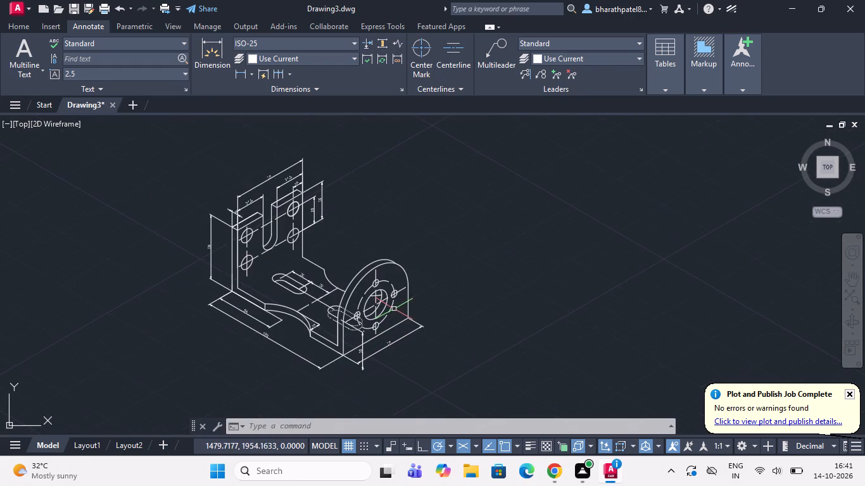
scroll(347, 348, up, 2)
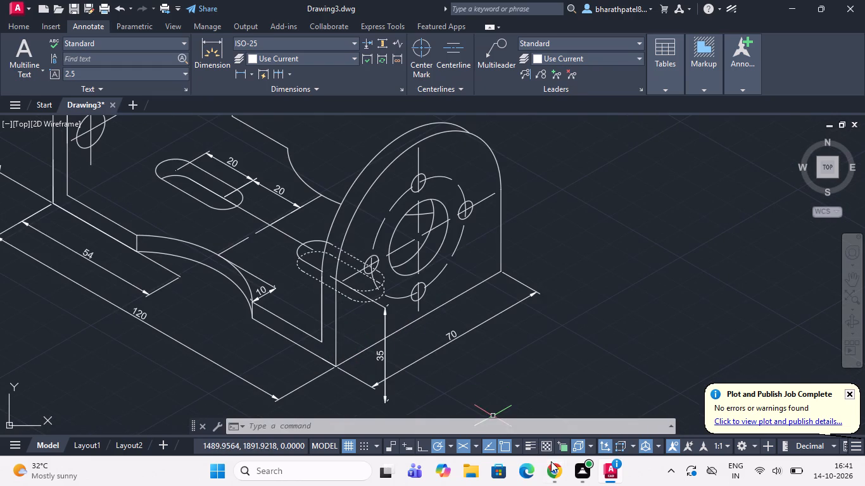
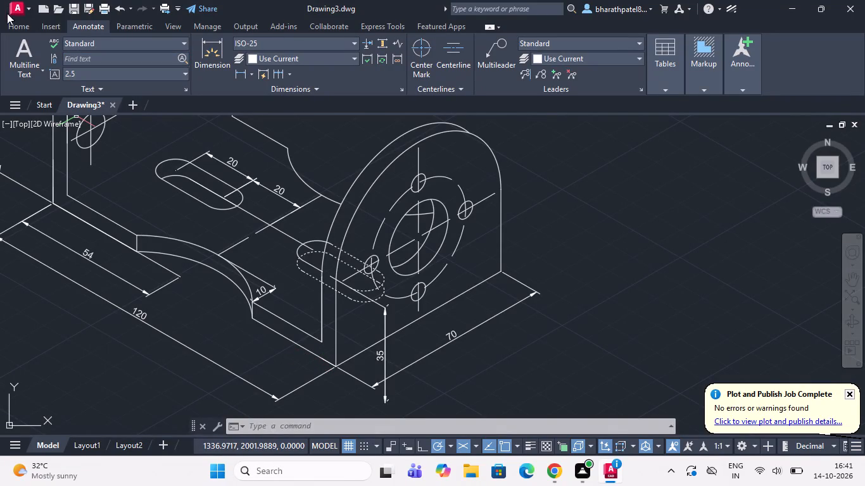
Fillet the inner corner between the slotted upright plate's vertical edge and the base's top edge with radius 6.
click(22, 22)
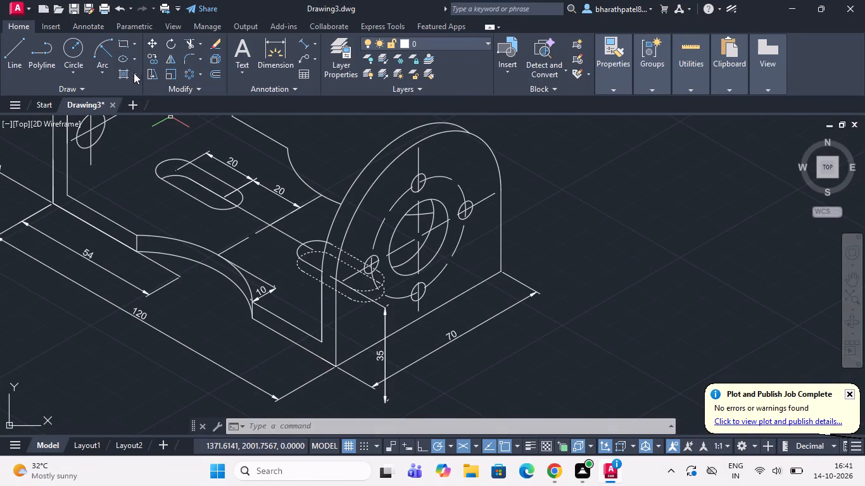
click(186, 53)
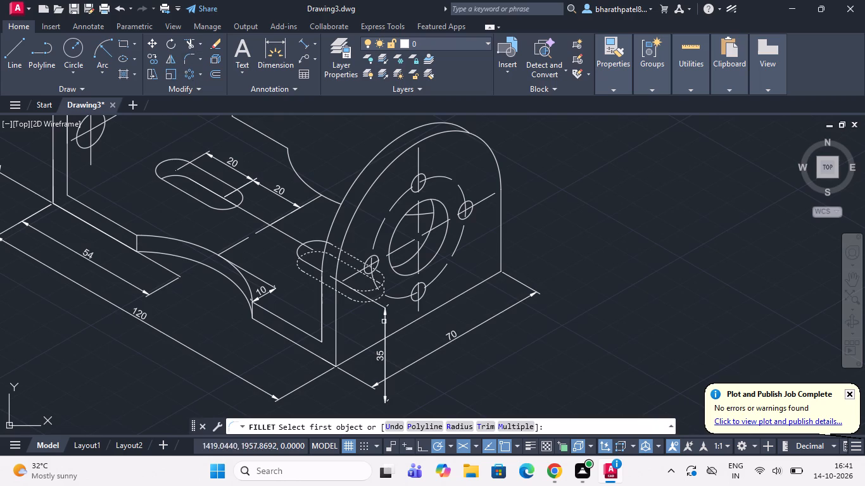
click(456, 424)
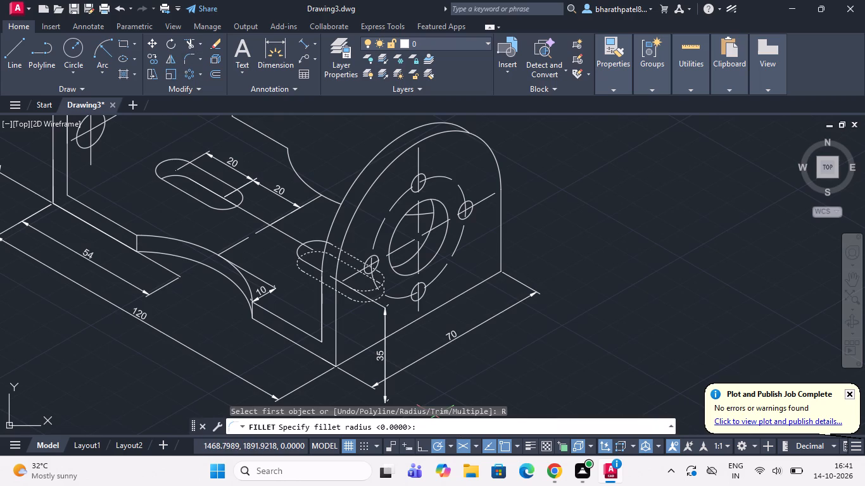
key(6)
key(Return)
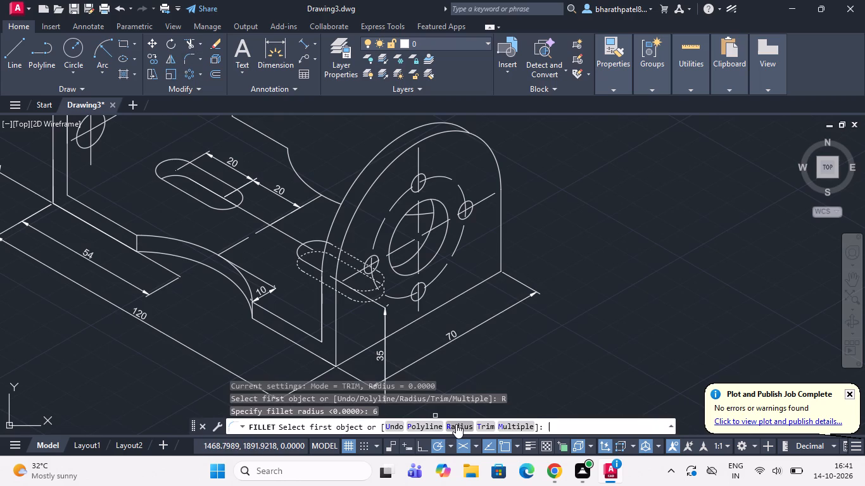
scroll(266, 299, down, 1)
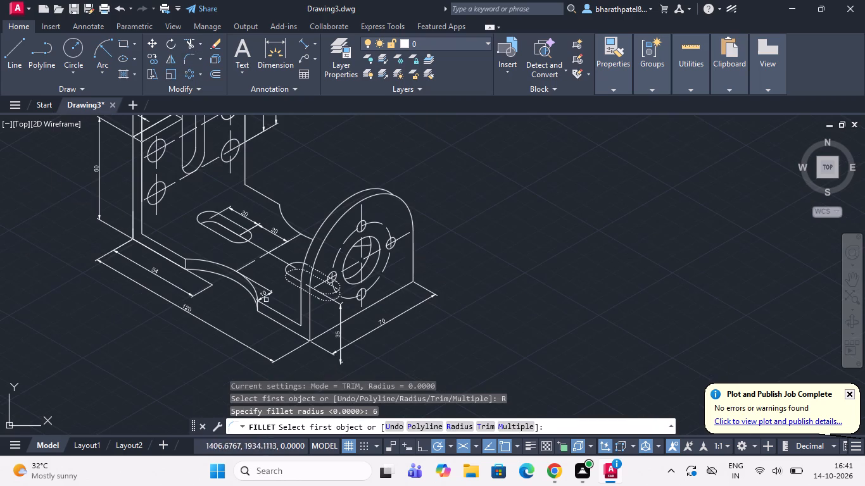
scroll(97, 220, up, 2)
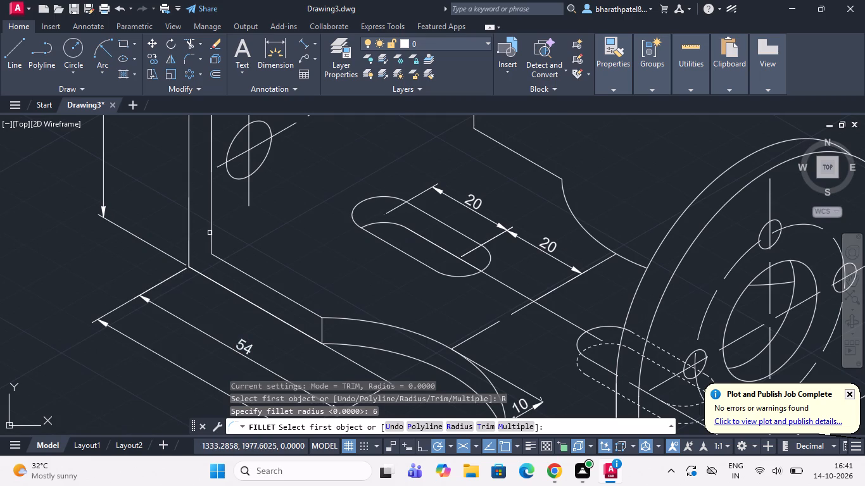
click(212, 226)
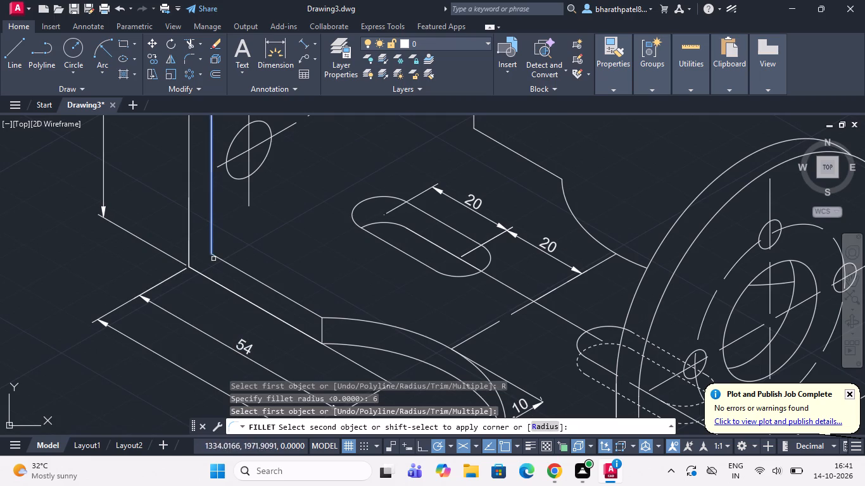
click(222, 261)
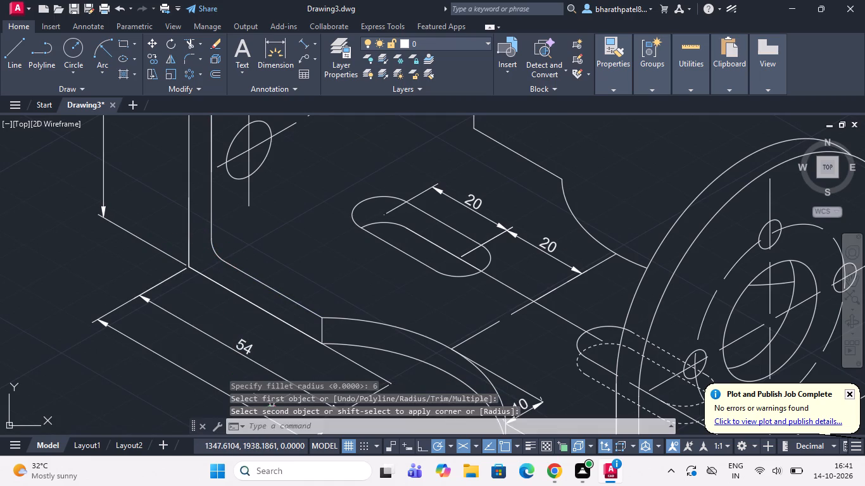
Fillet the outer corner between the slotted upright plate and the base's bottom edge with the same radius of 6.
key(space)
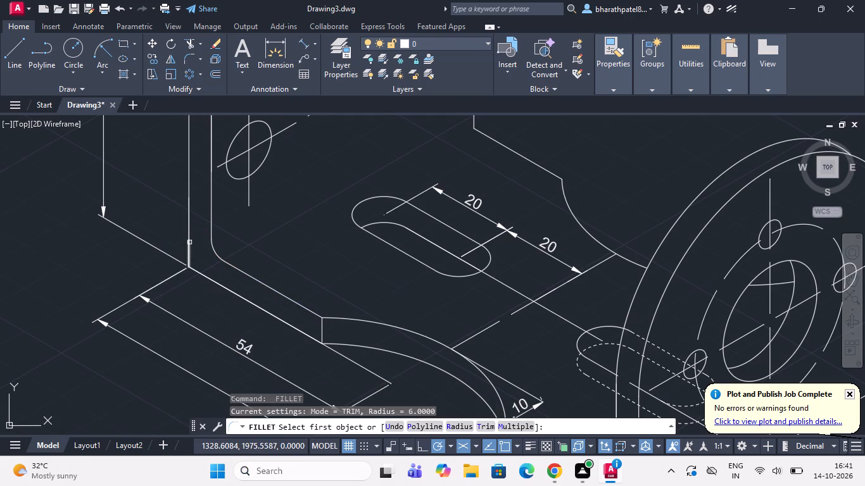
click(189, 241)
click(206, 277)
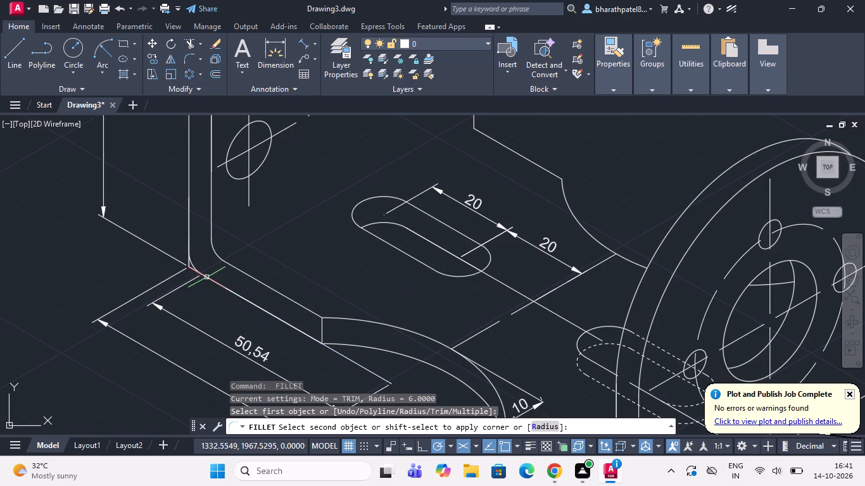
key(space)
Trim the leftover line ends outside the fillet at the slotted upright plate's outer bottom corner.
scroll(194, 259, up, 2)
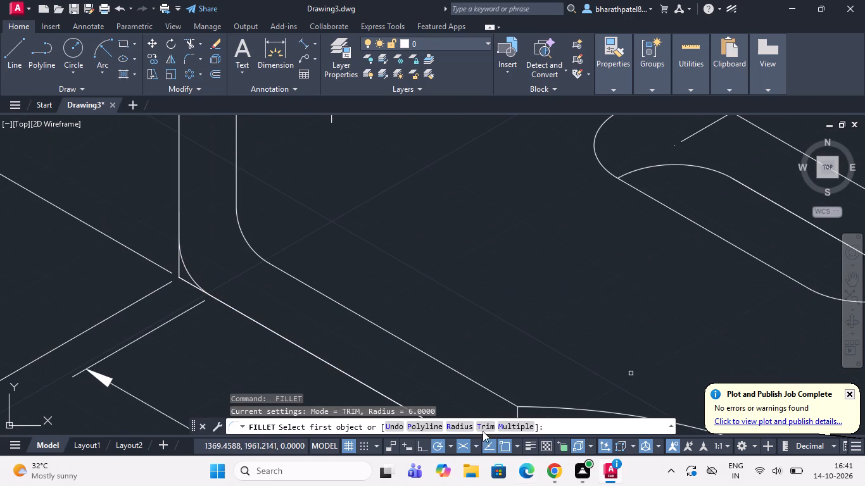
scroll(132, 6, down, 2)
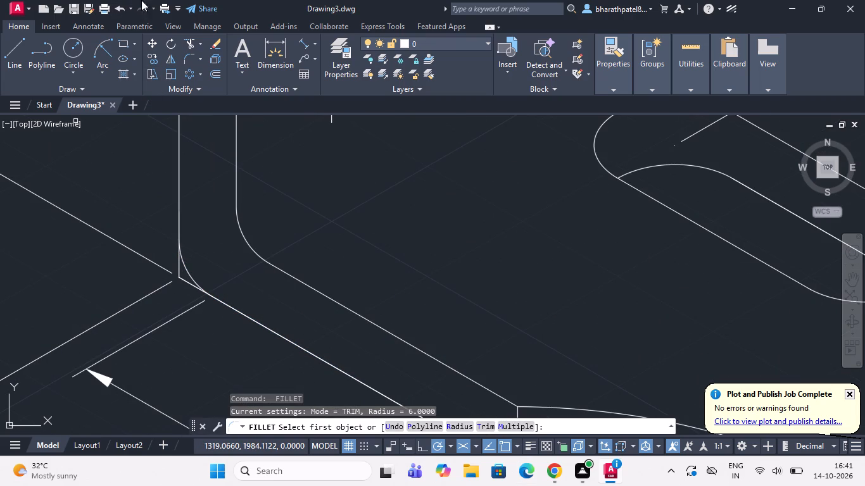
click(185, 43)
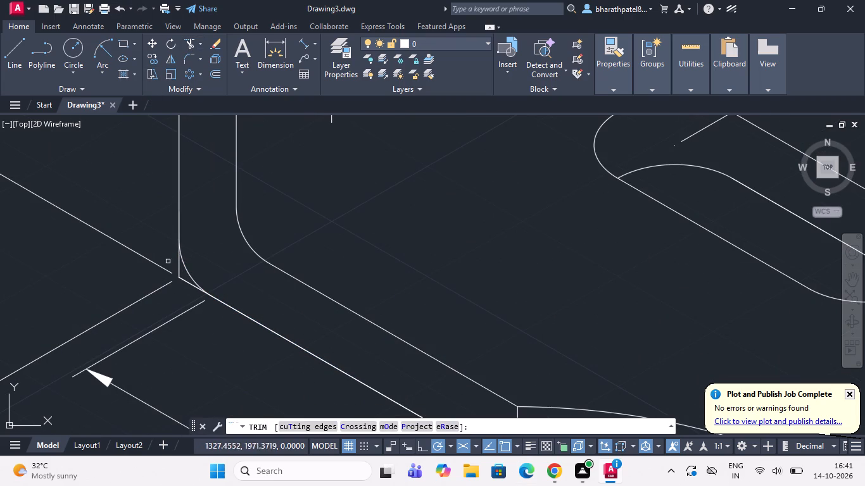
click(179, 272)
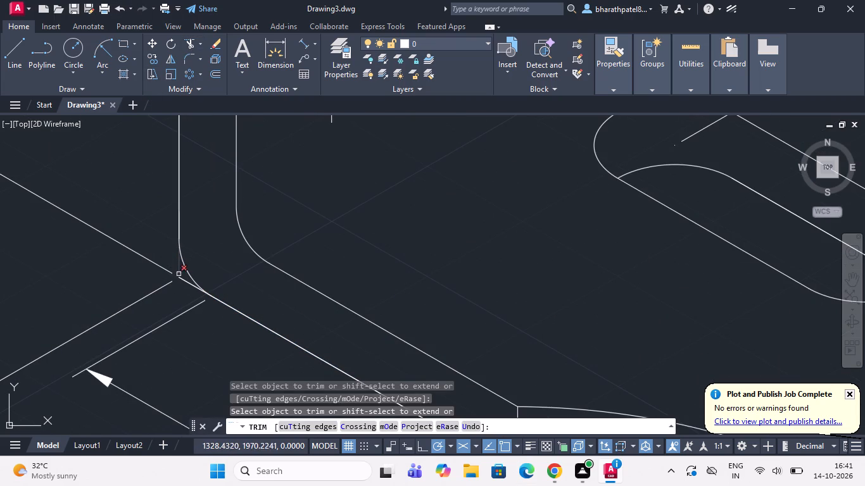
click(180, 280)
click(172, 264)
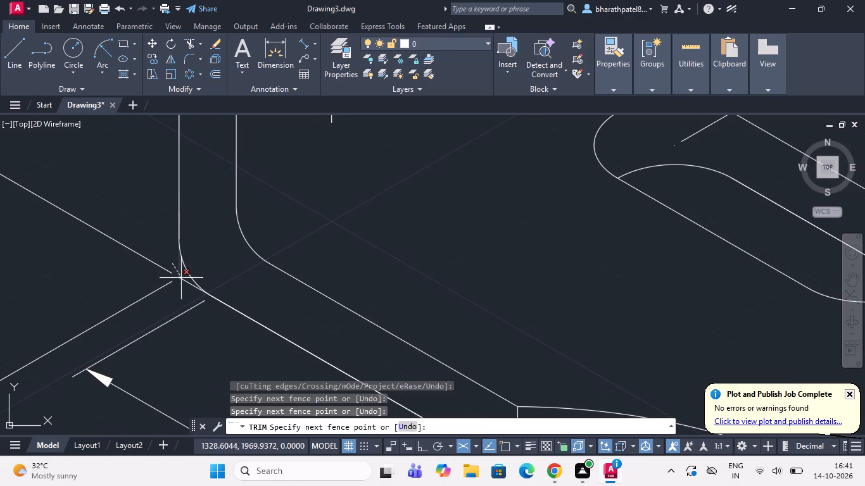
click(186, 285)
scroll(167, 276, up, 3)
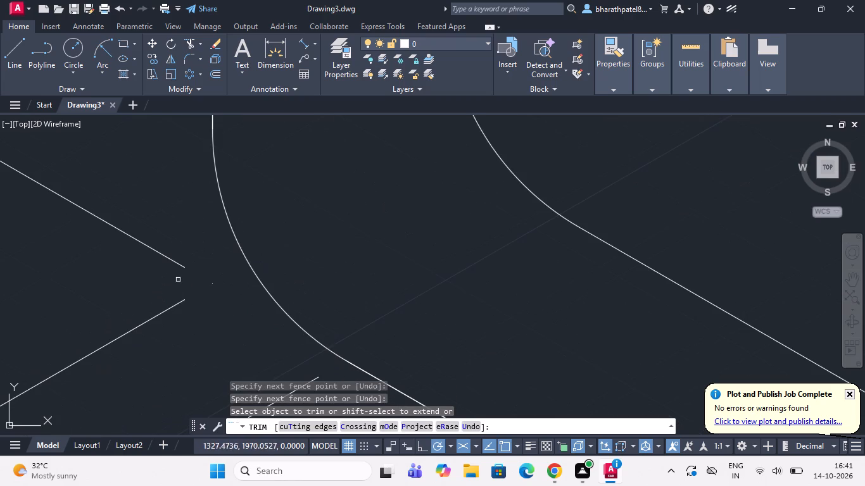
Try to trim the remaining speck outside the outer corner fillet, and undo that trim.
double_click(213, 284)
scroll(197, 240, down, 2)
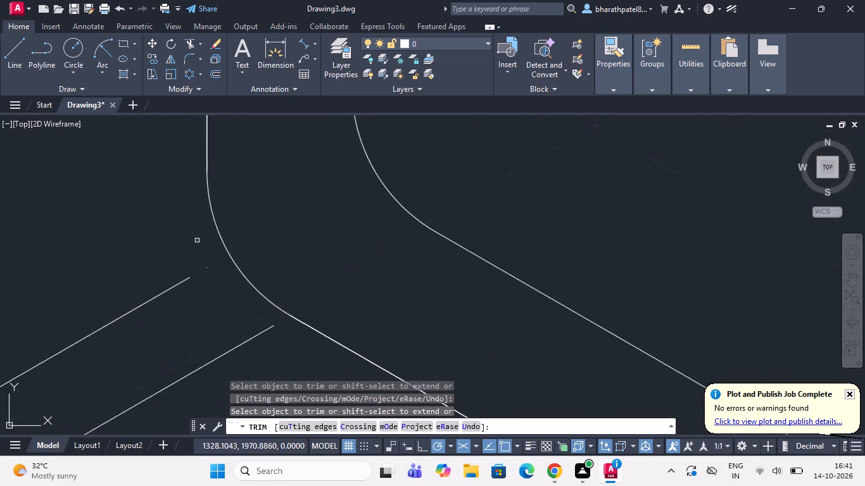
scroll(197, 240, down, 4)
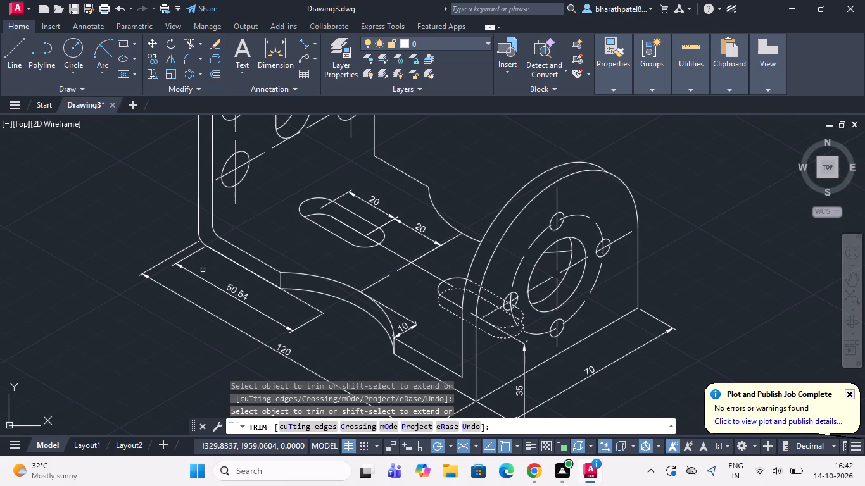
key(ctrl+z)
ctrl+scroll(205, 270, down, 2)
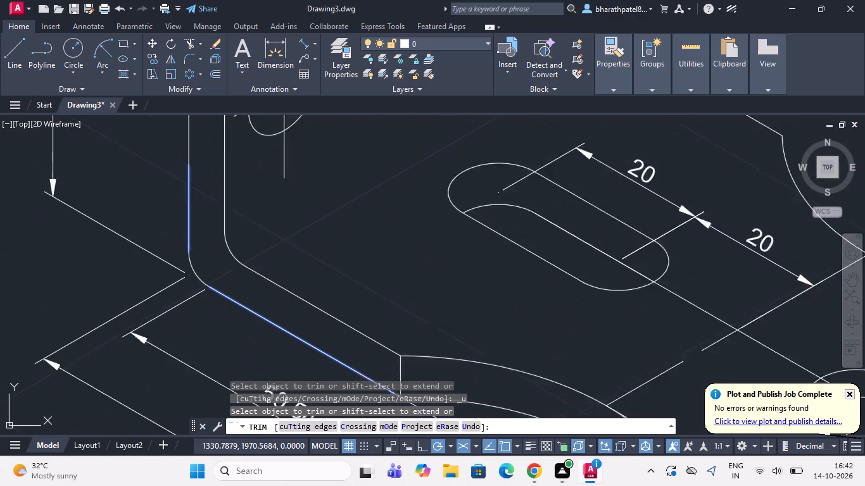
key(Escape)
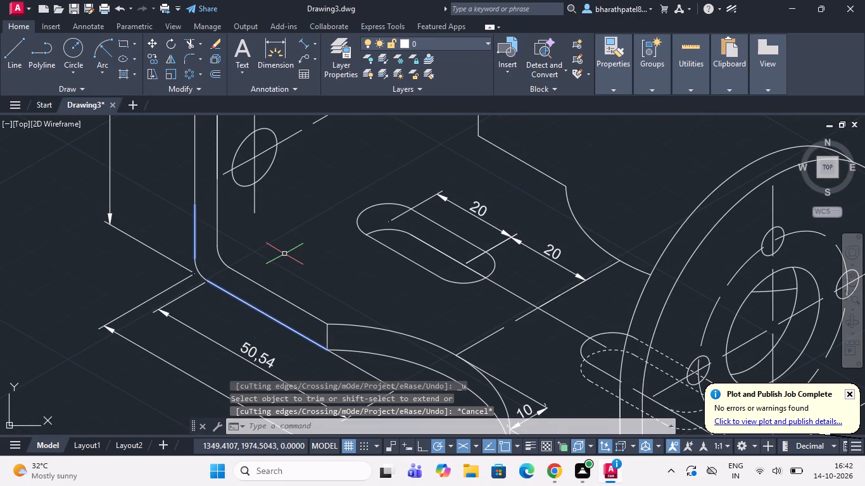
Fillet the inner corner between the base's top edge and the round-topped plate's inner vertical edge with radius 6.
click(187, 56)
scroll(315, 175, down, 3)
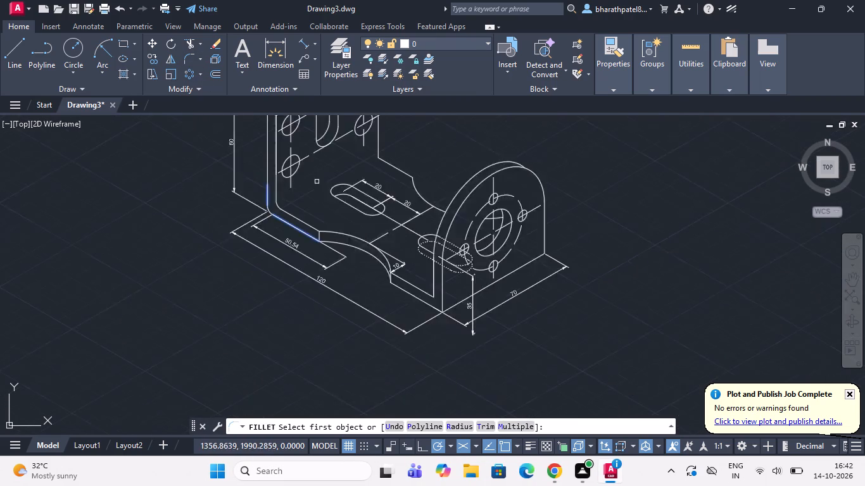
scroll(386, 251, up, 5)
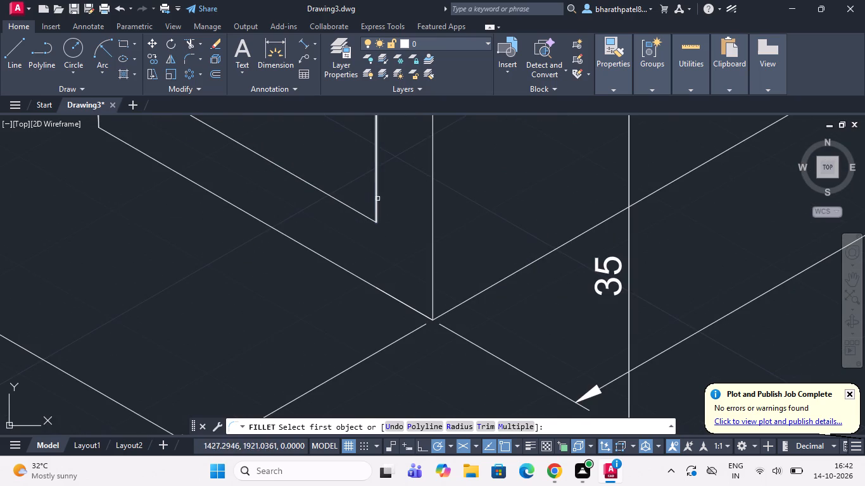
click(377, 199)
click(367, 217)
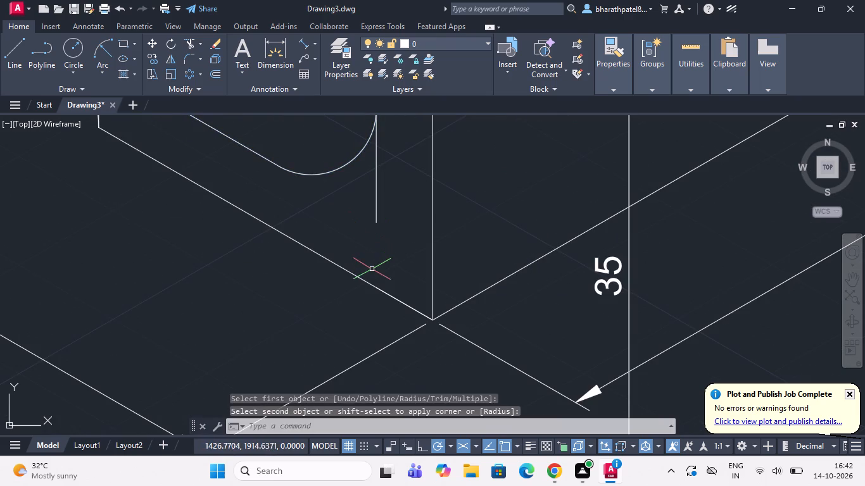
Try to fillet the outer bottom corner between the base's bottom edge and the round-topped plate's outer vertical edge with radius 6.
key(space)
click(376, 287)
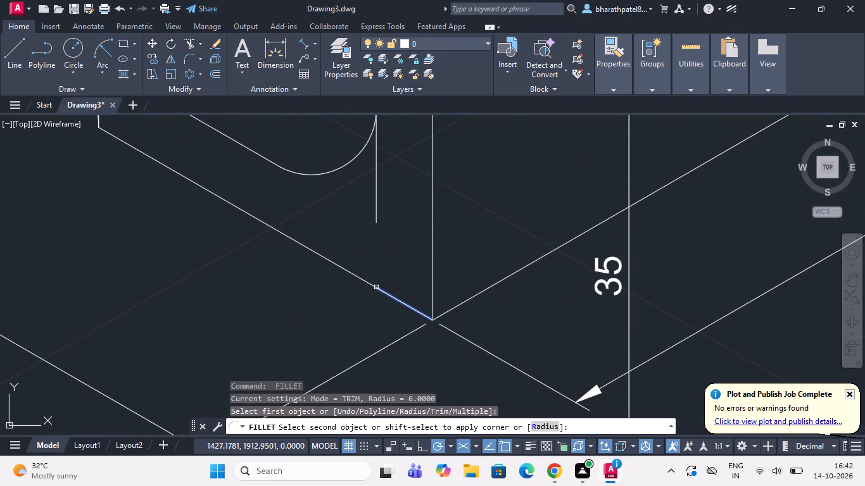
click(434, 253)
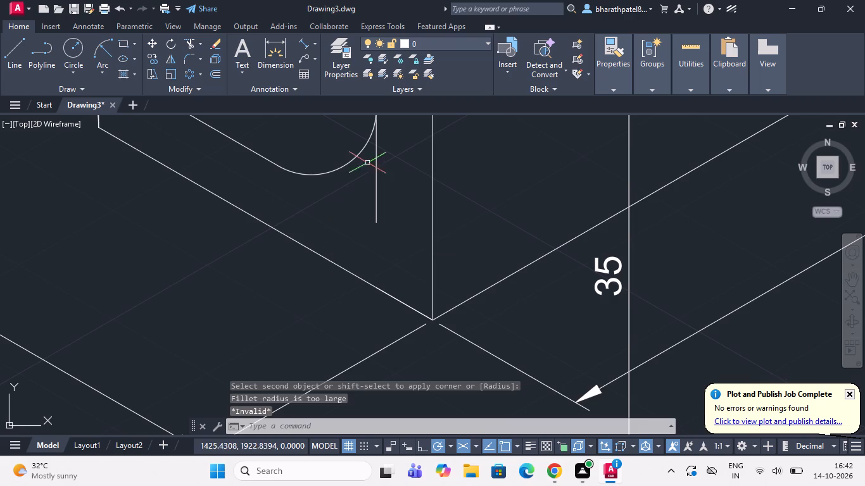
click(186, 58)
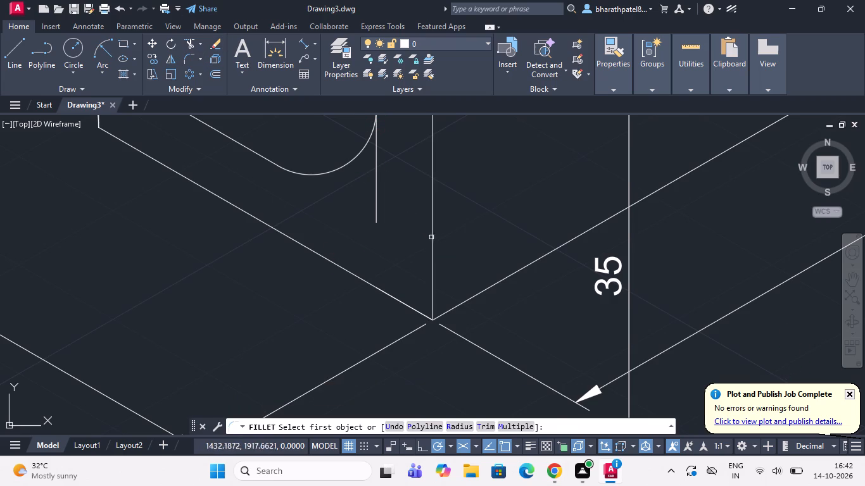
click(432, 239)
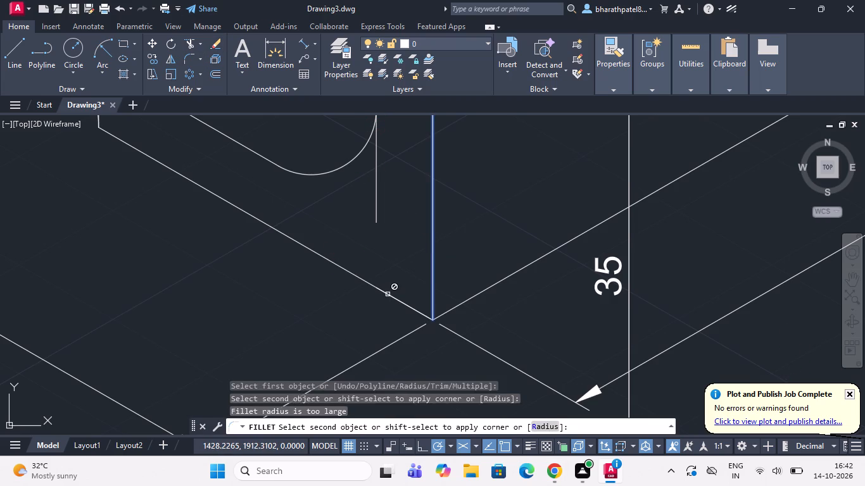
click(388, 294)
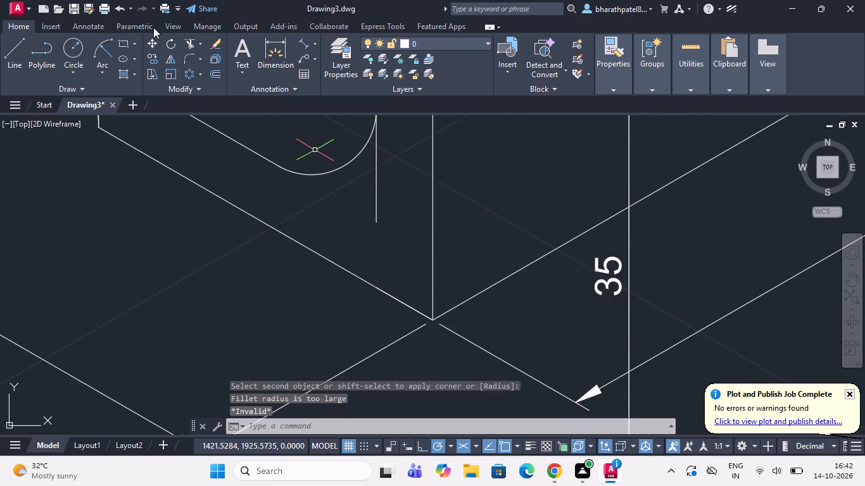
Trim the leftover vertical line end below the fillet at the round-topped plate's inner corner.
click(189, 43)
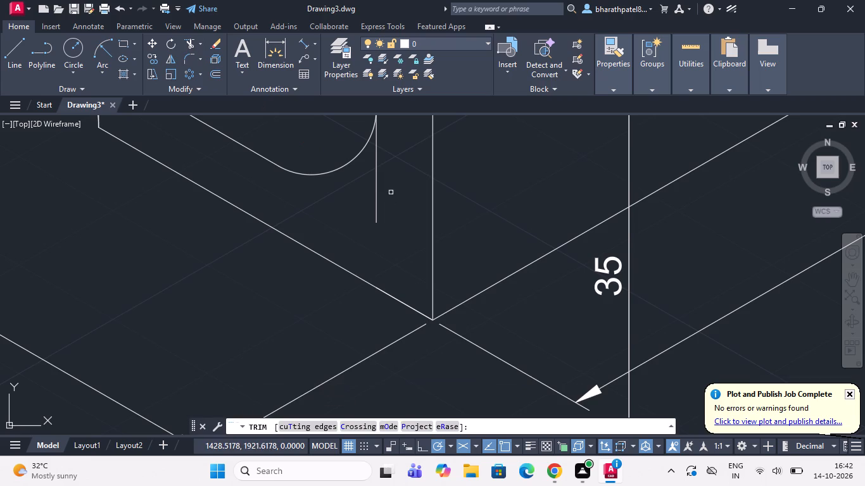
drag(391, 192, 363, 199)
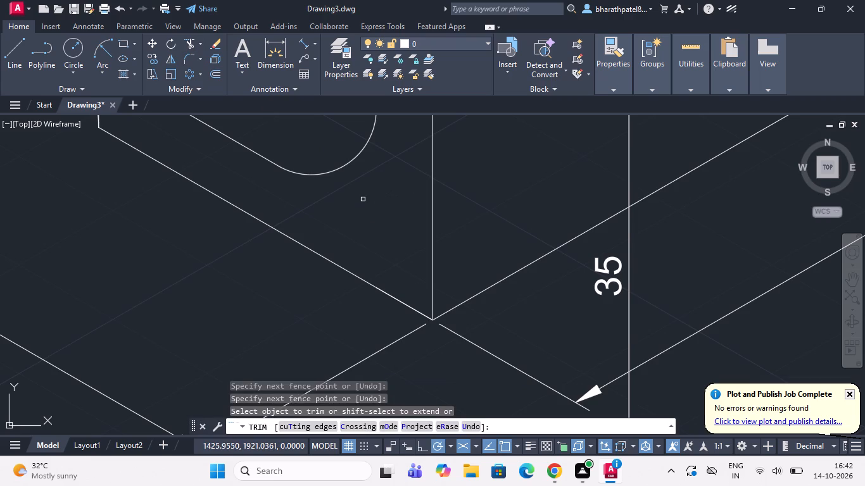
Fillet the corner between the round-topped plate's bottom edge and its far vertical edge with radius 6.
scroll(362, 200, down, 3)
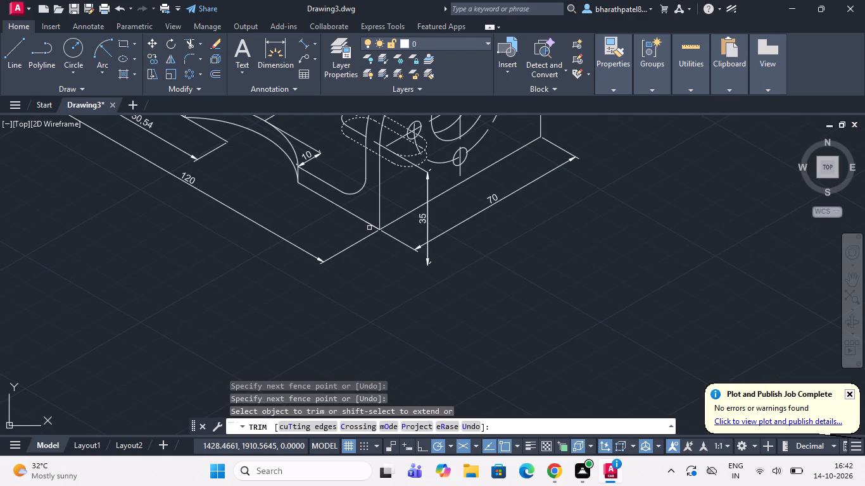
scroll(369, 228, up, 1)
scroll(369, 228, down, 3)
scroll(438, 170, up, 2)
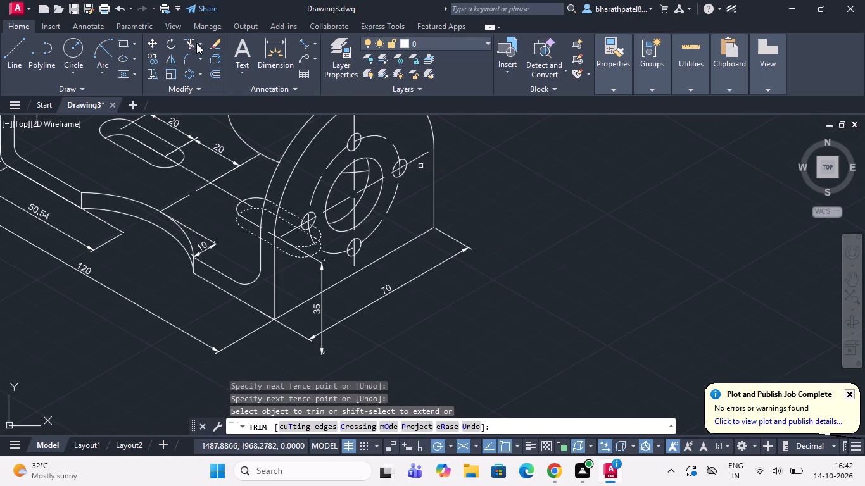
click(193, 56)
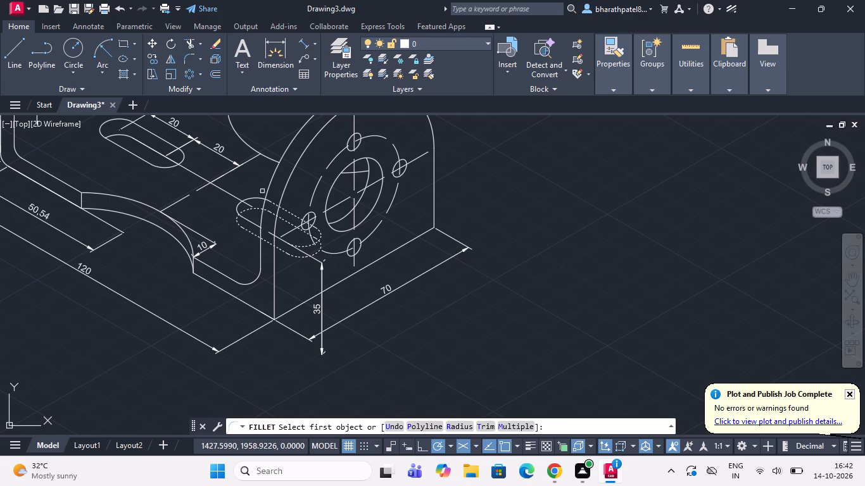
click(415, 238)
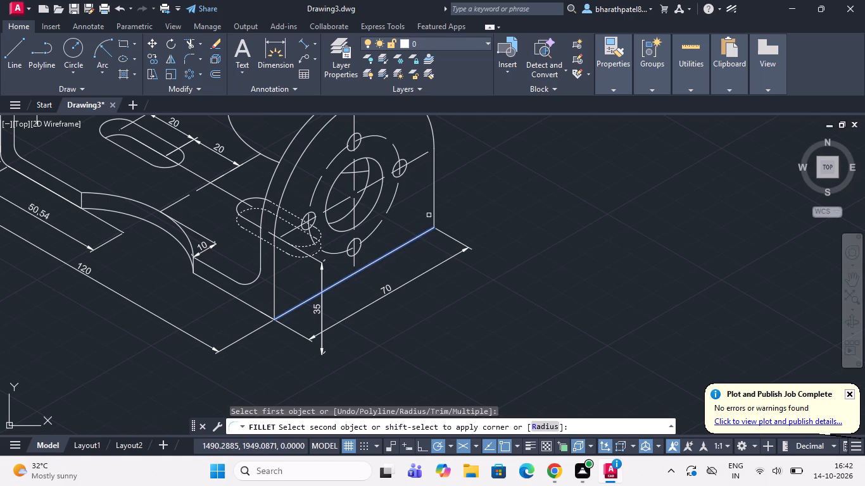
click(433, 211)
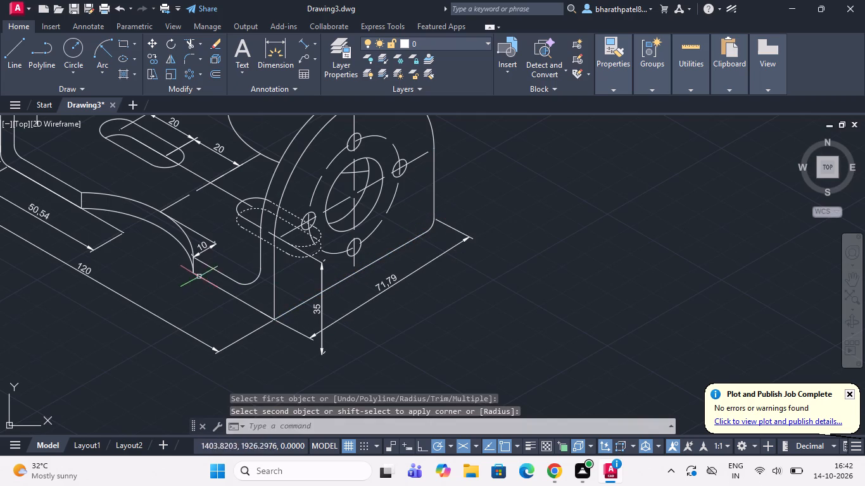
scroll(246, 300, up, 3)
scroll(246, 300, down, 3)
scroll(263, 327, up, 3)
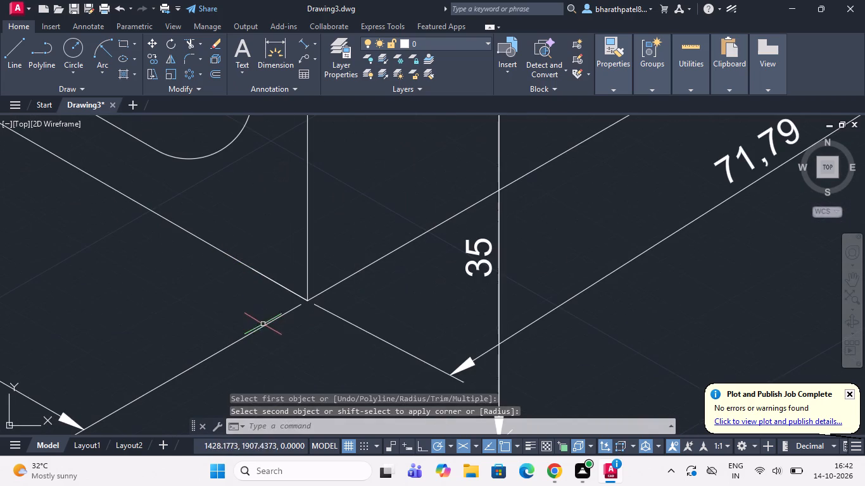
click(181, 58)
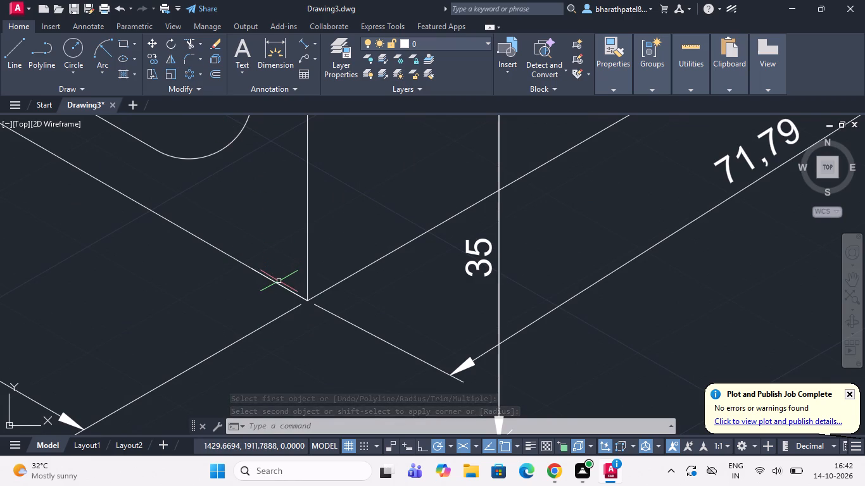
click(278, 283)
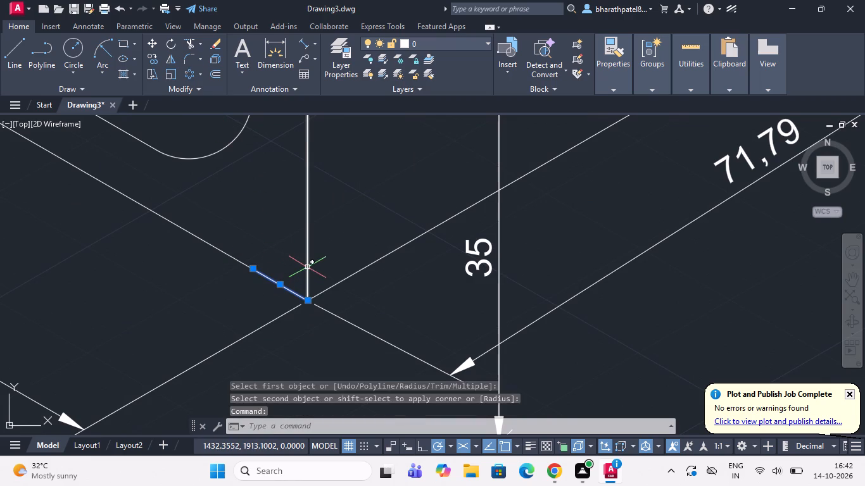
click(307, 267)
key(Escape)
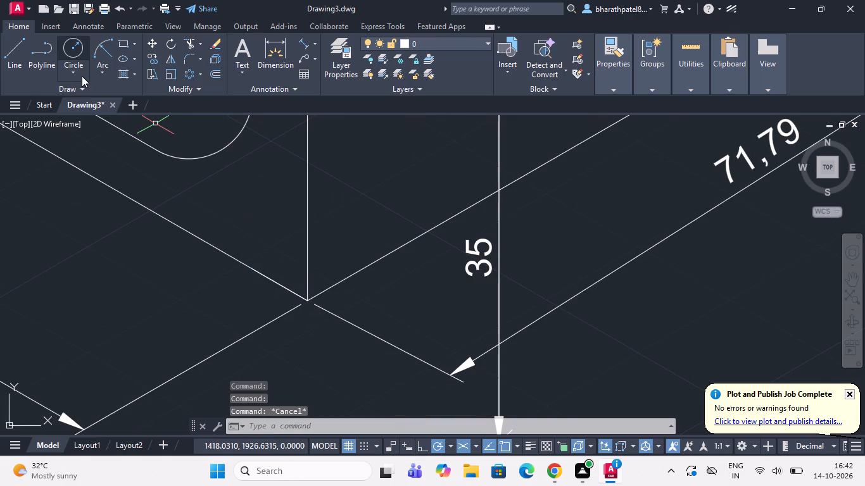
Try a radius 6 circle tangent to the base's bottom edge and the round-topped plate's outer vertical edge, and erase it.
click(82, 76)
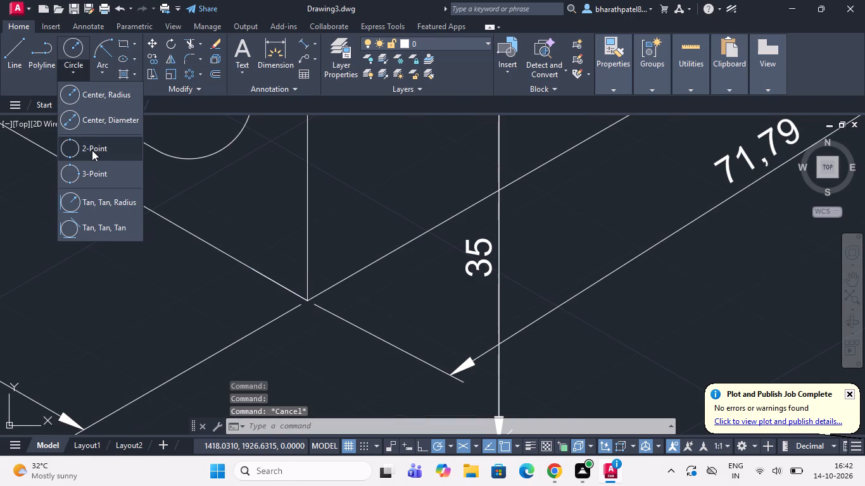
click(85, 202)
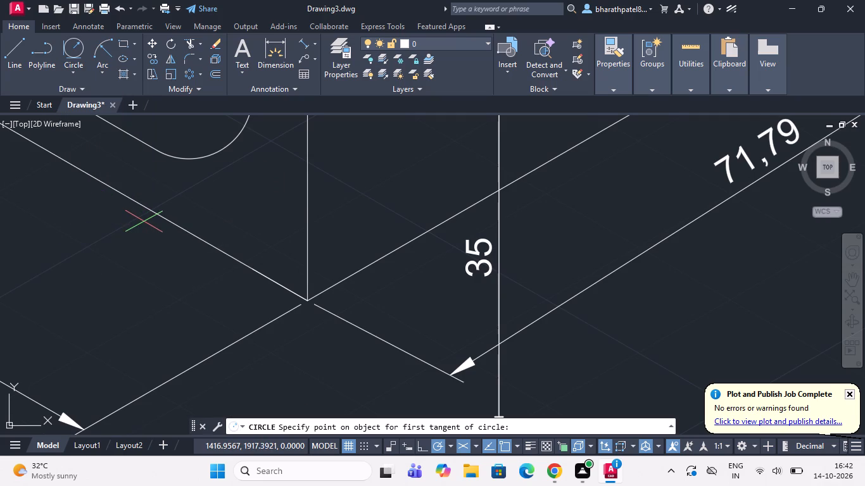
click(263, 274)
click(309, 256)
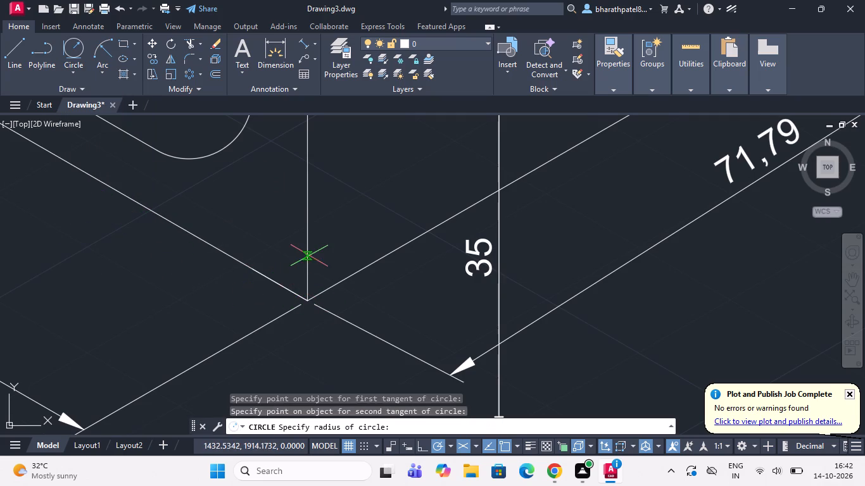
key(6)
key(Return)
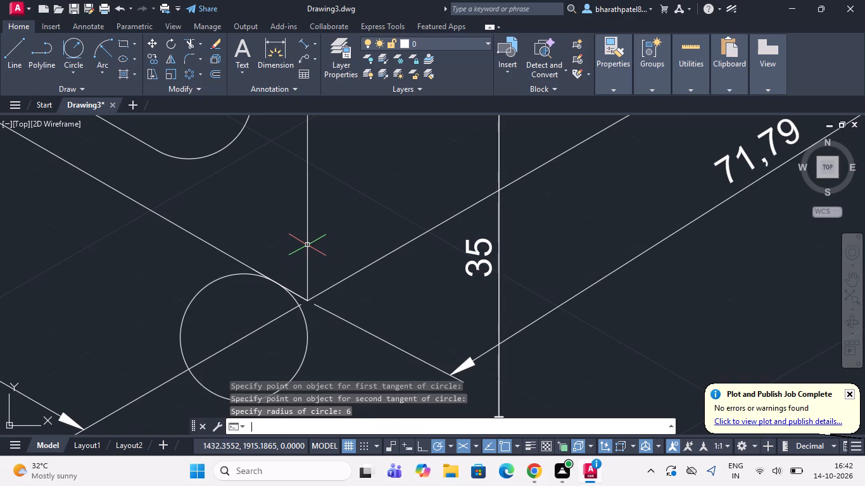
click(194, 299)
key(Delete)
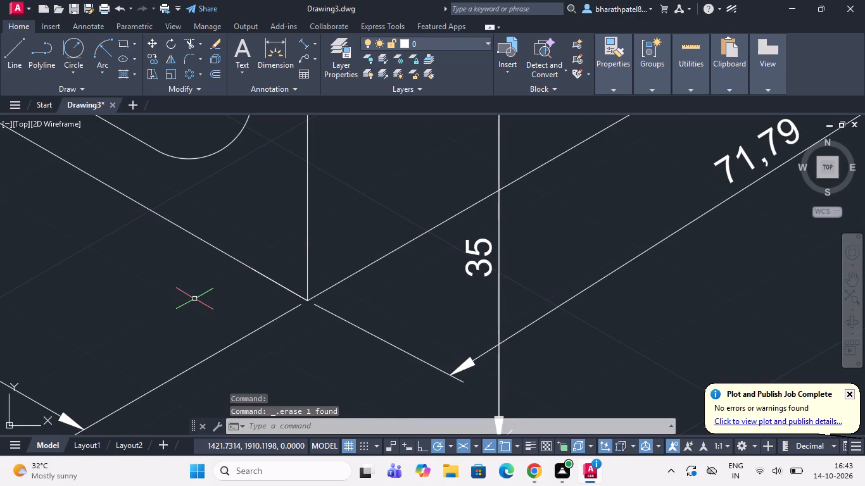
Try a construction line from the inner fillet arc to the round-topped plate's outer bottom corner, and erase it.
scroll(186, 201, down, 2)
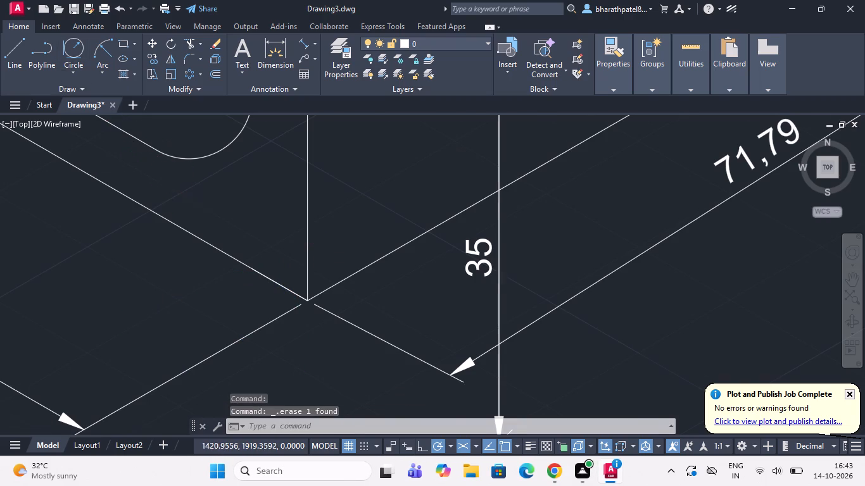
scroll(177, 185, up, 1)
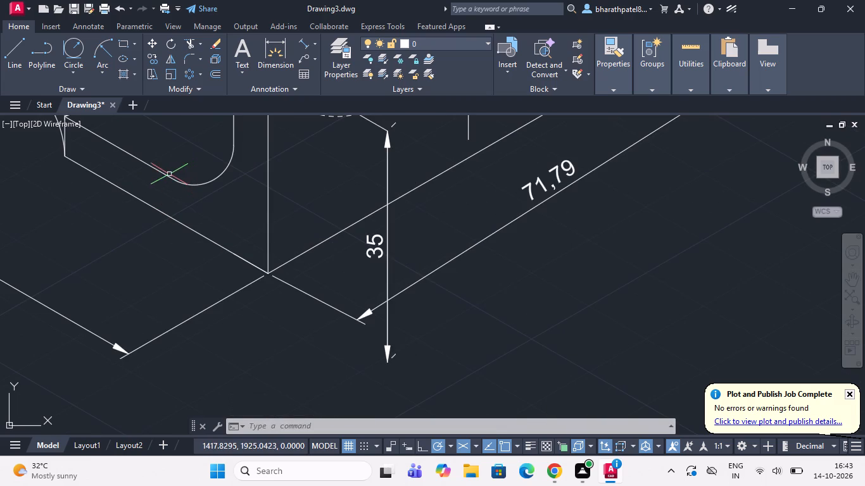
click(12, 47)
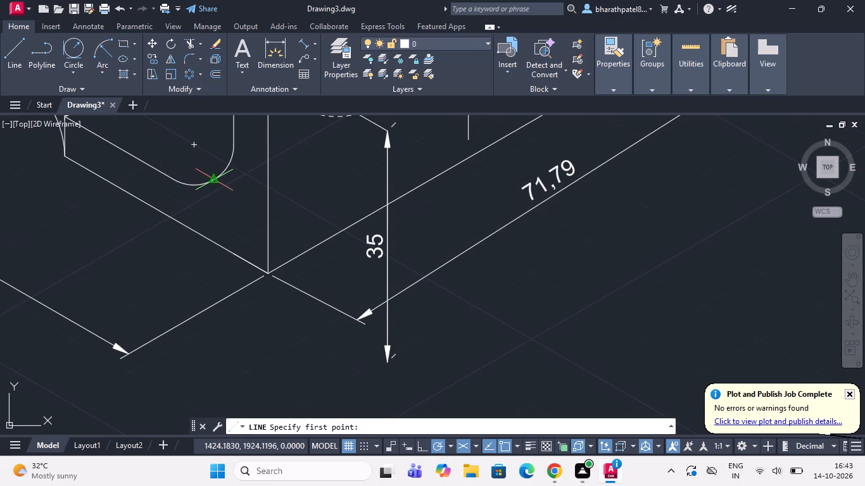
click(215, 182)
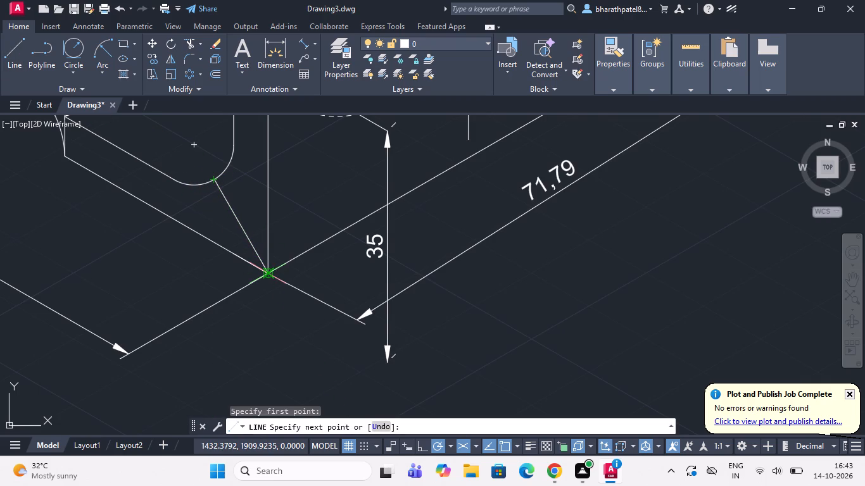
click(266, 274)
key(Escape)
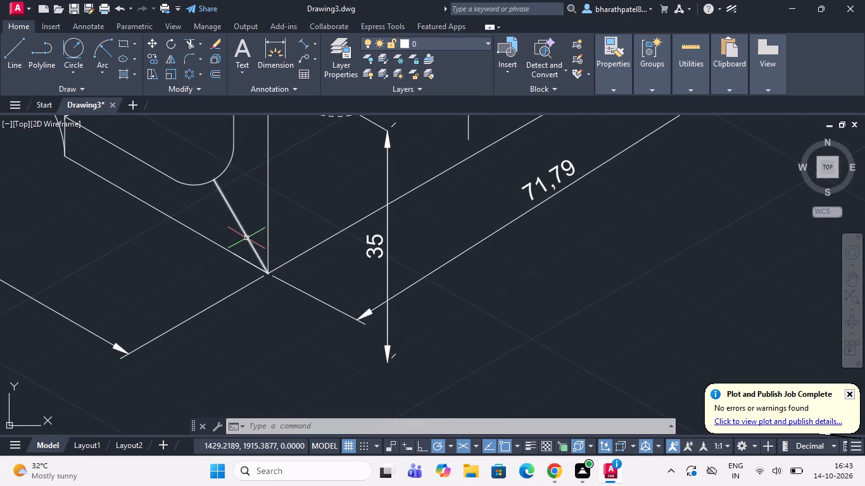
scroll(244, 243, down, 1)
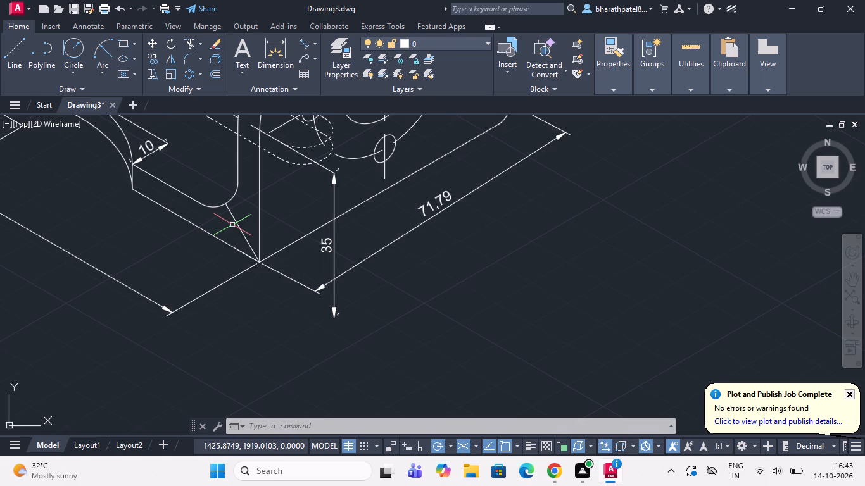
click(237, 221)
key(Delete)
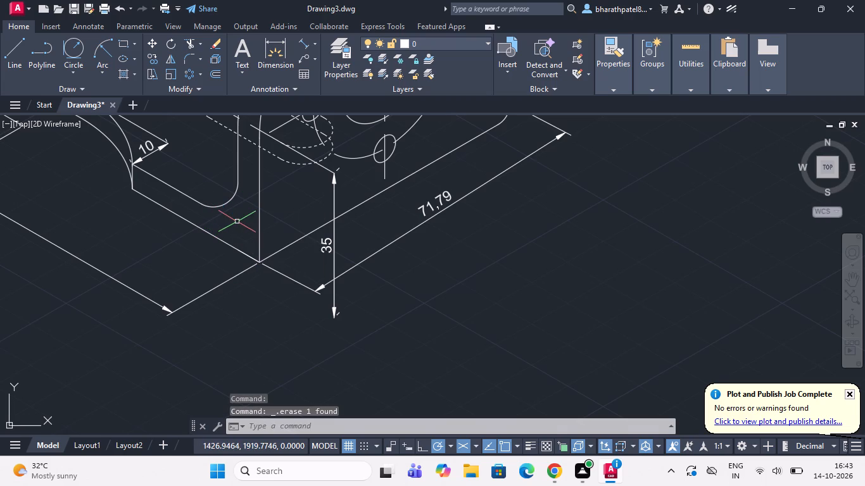
Offset the inner fillet arc outward by 6 towards the round-topped plate's outer bottom corner.
click(218, 72)
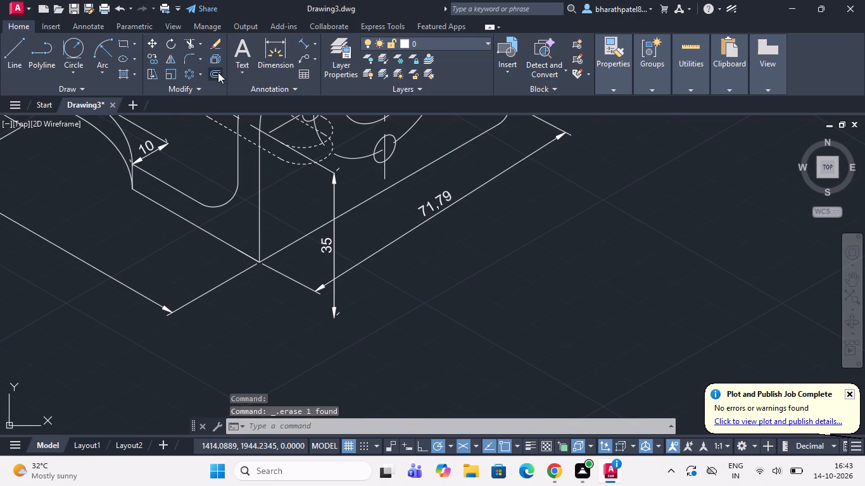
click(222, 204)
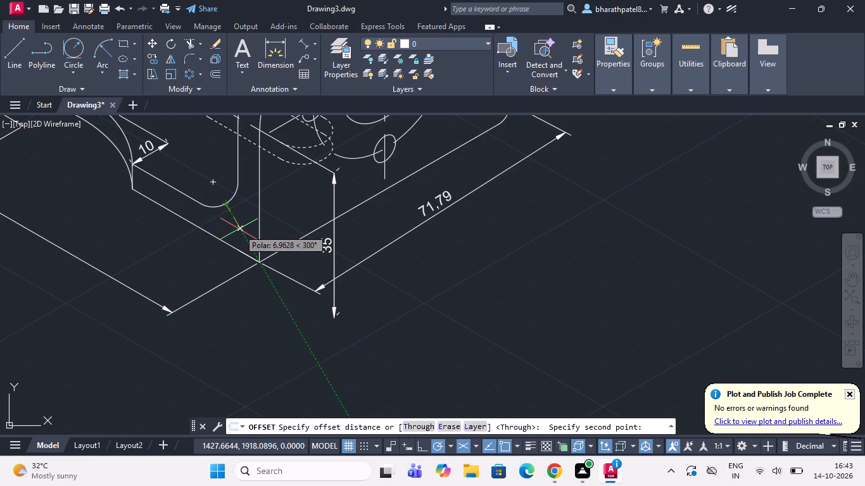
key(6)
key(Return)
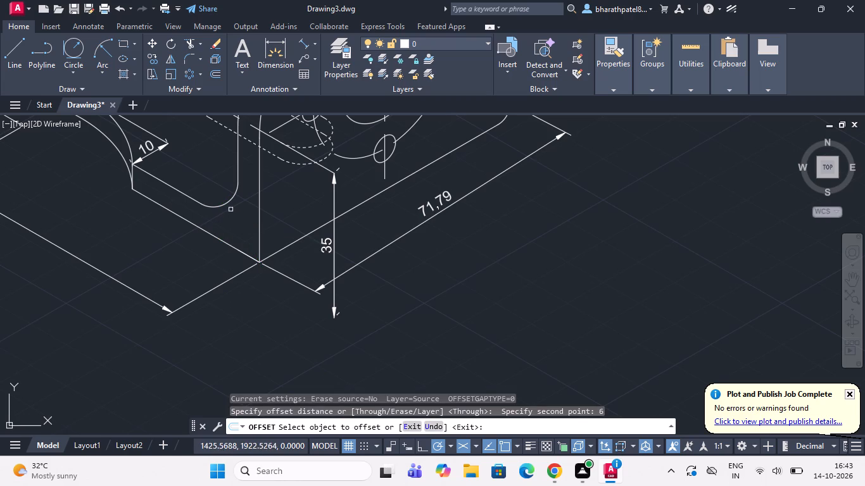
click(225, 201)
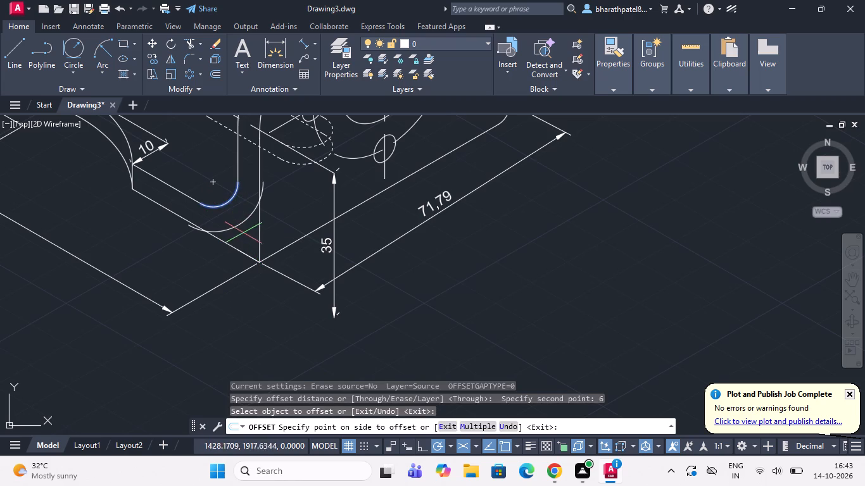
click(244, 234)
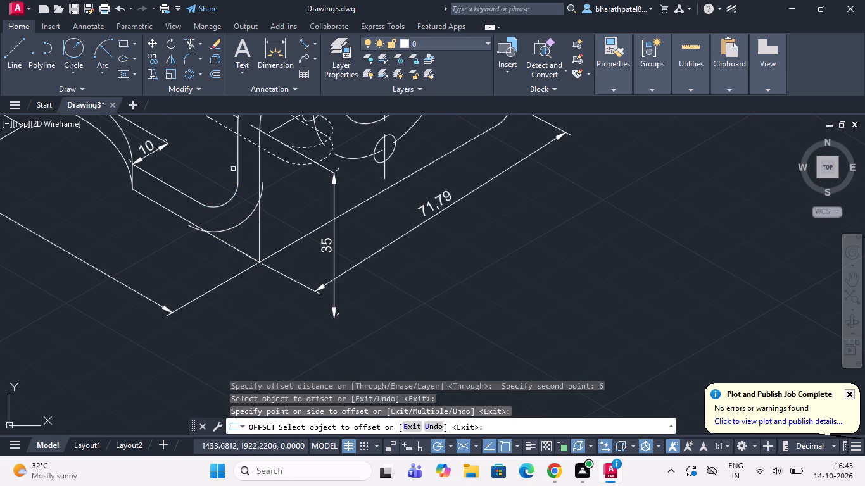
Trim the offset arc's overhanging ends and the base and vertical edge lines beyond it to form the rounded outer corner.
click(187, 35)
click(189, 44)
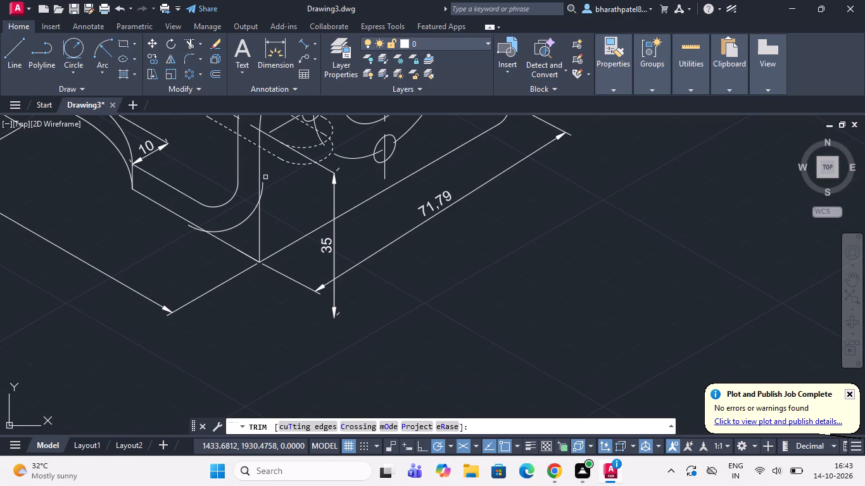
click(262, 183)
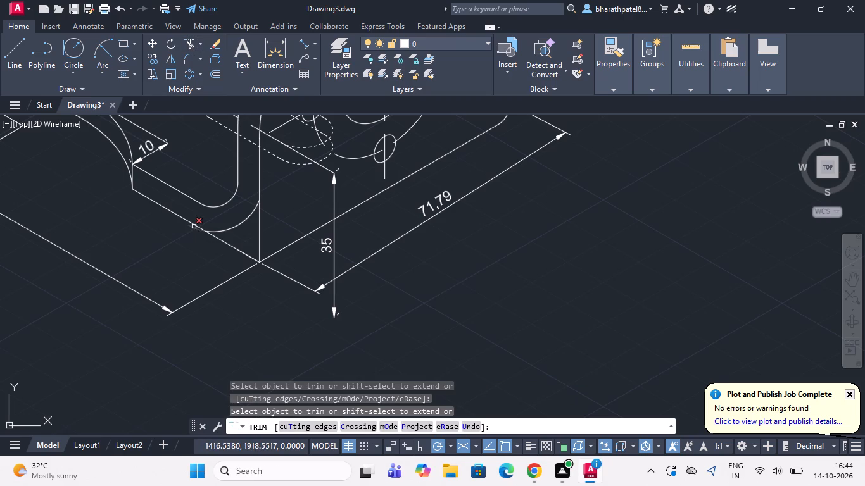
click(194, 227)
drag(202, 243, 273, 223)
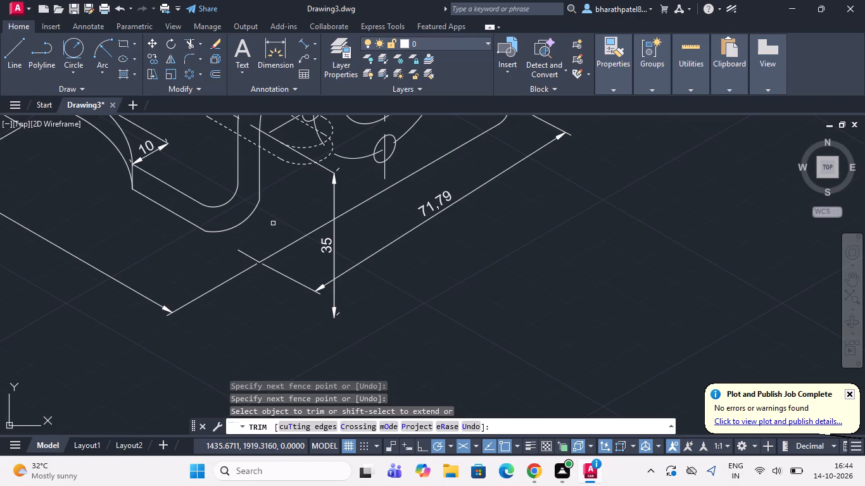
Examine the whole bracket drawing, checking the rounded bends, the dimensions and the holes in the round-topped plate.
scroll(273, 223, down, 3)
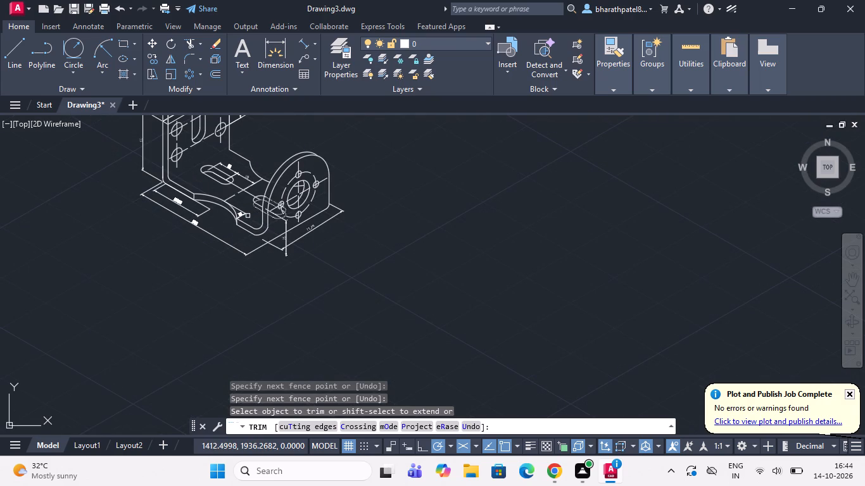
scroll(255, 261, down, 1)
scroll(255, 263, up, 2)
scroll(256, 267, down, 2)
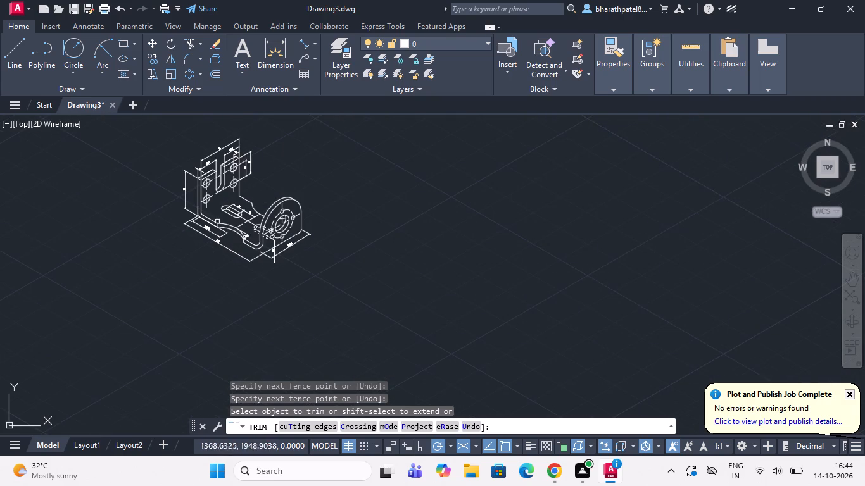
scroll(198, 195, up, 2)
scroll(196, 263, up, 3)
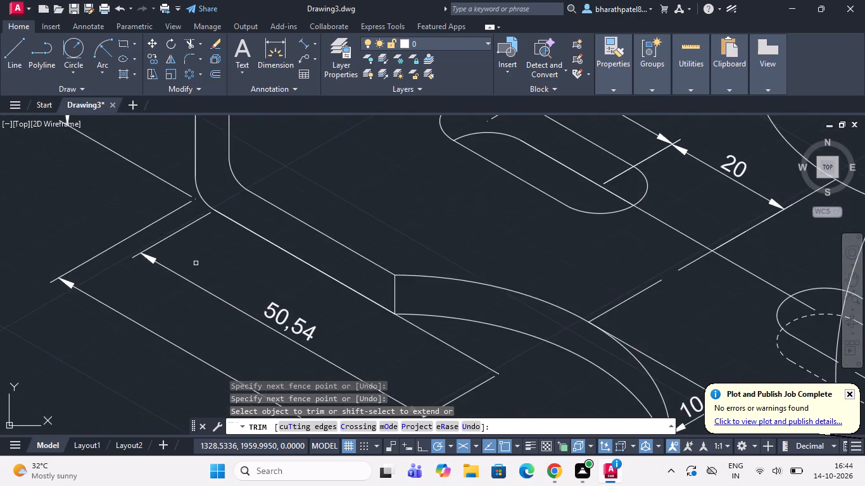
scroll(196, 263, down, 2)
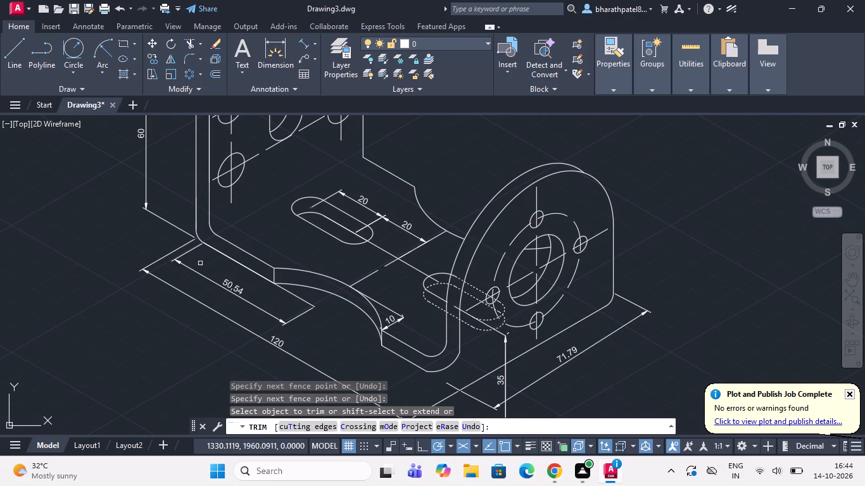
scroll(210, 258, down, 3)
scroll(249, 218, up, 1)
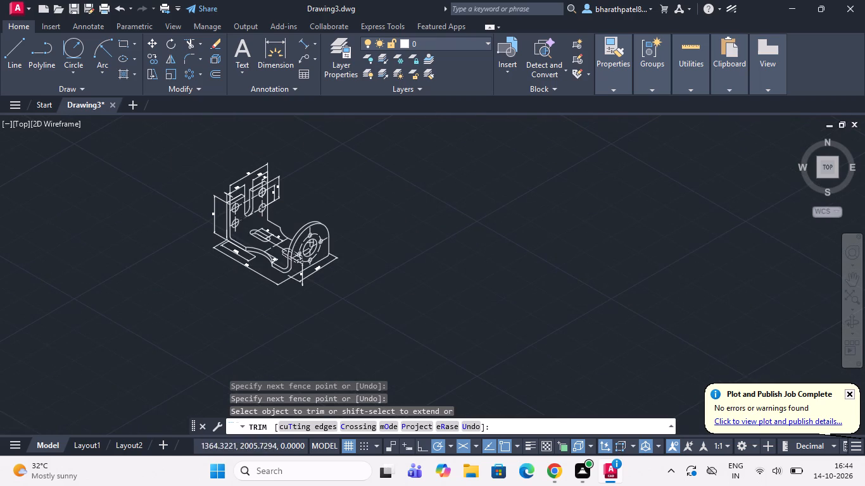
scroll(249, 218, up, 1)
scroll(265, 247, down, 2)
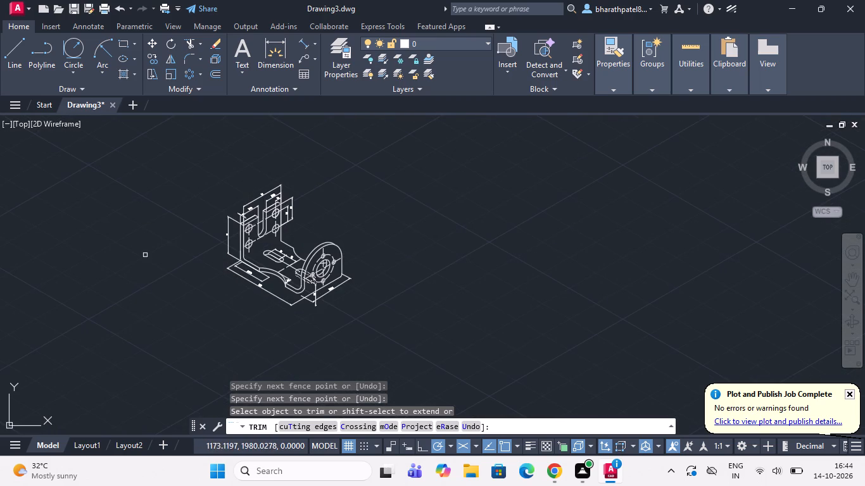
scroll(180, 258, up, 2)
scroll(180, 258, down, 1)
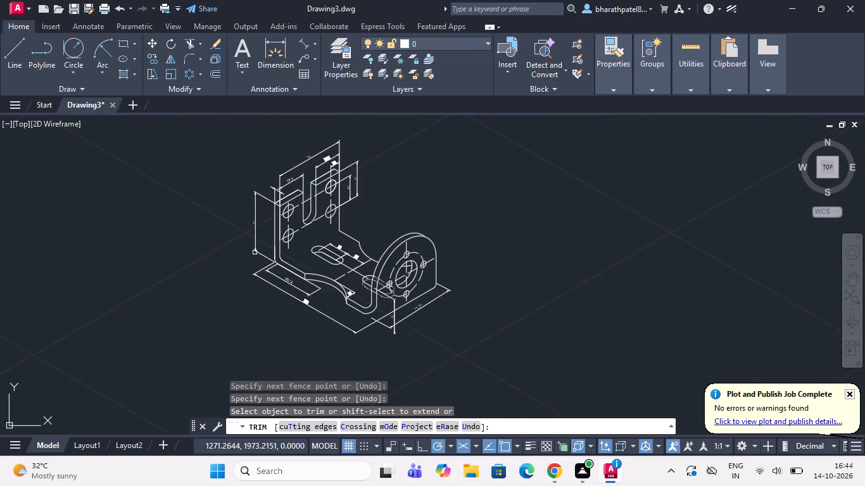
scroll(395, 275, up, 3)
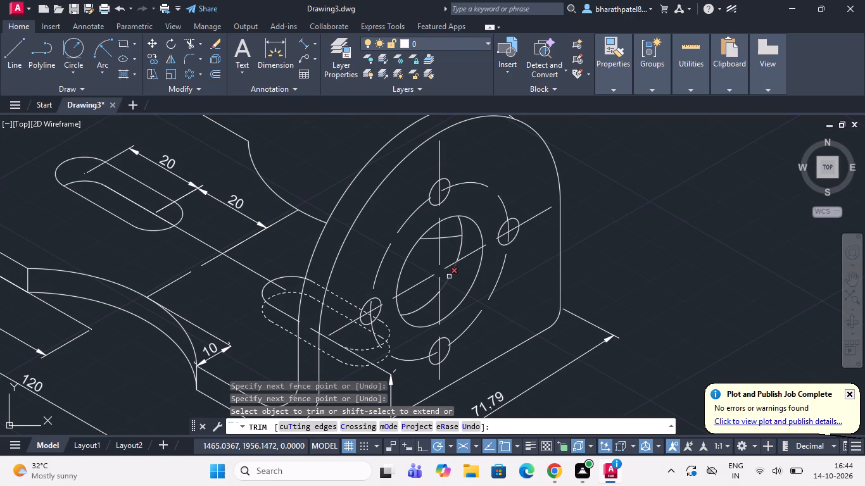
scroll(446, 281, down, 1)
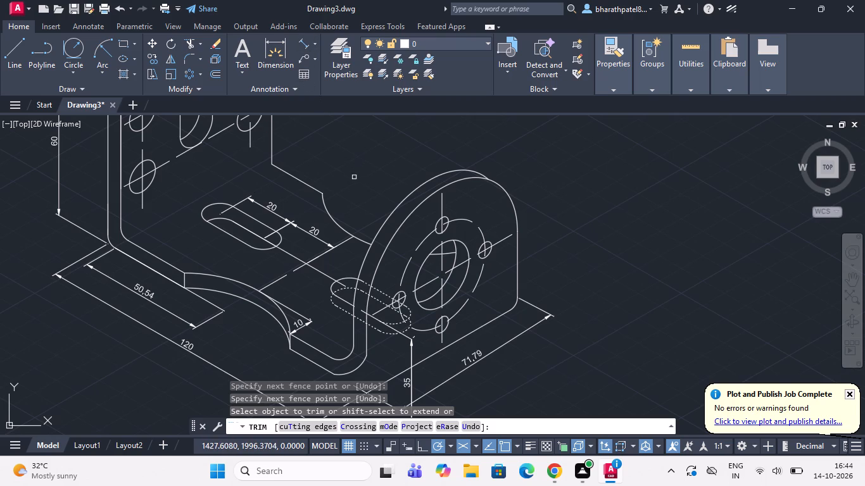
Add a multileader pointing to the lower hole beside the upright plate's outer edge, with its landing outside the plate and the text "4 agujeros".
click(305, 62)
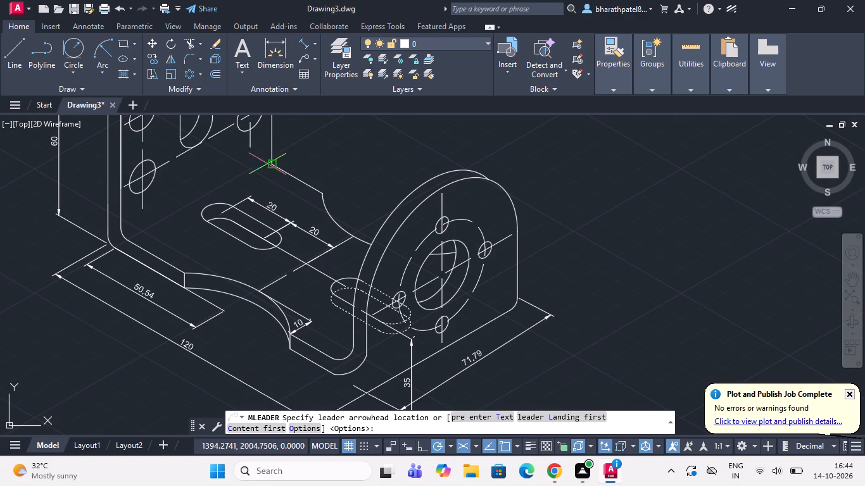
scroll(265, 184, down, 3)
scroll(280, 153, up, 3)
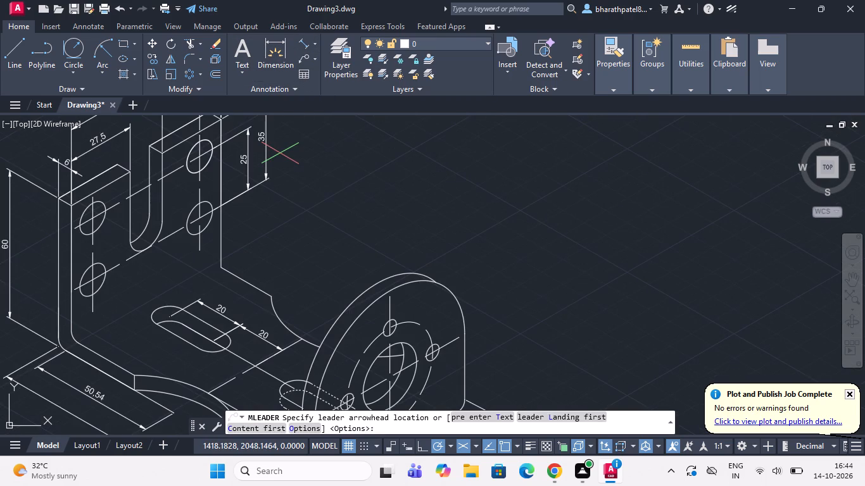
scroll(275, 204, up, 2)
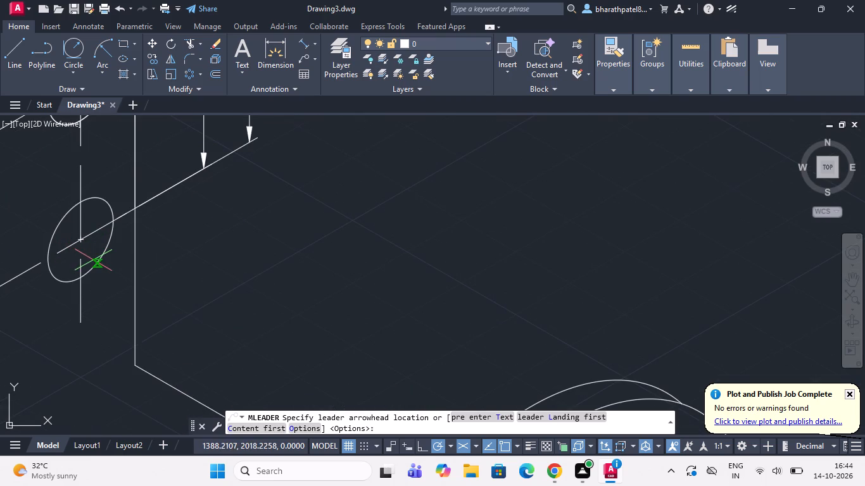
click(96, 260)
scroll(186, 289, down, 1)
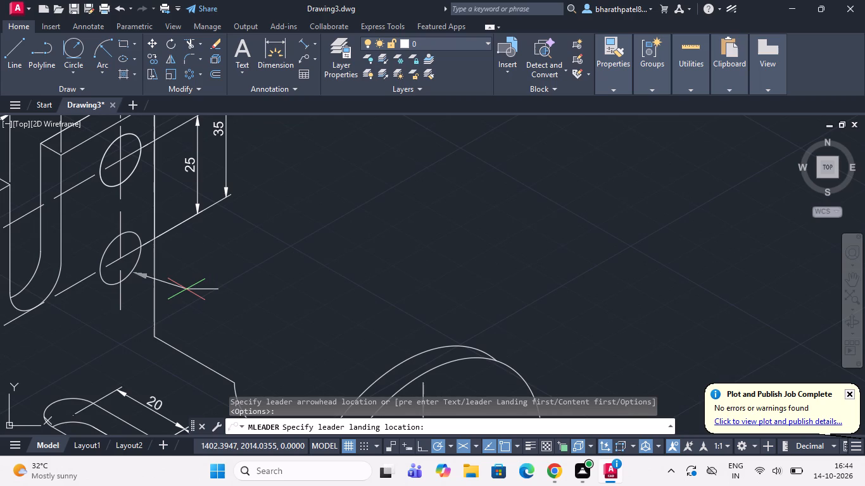
click(196, 299)
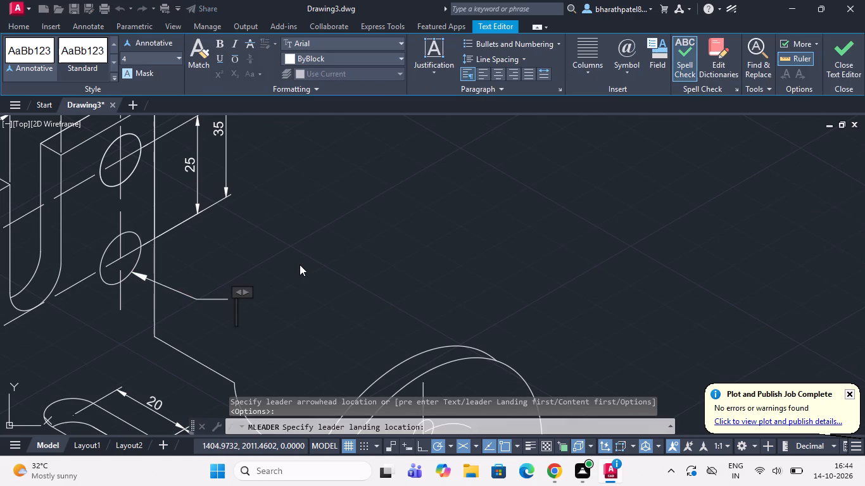
key(4)
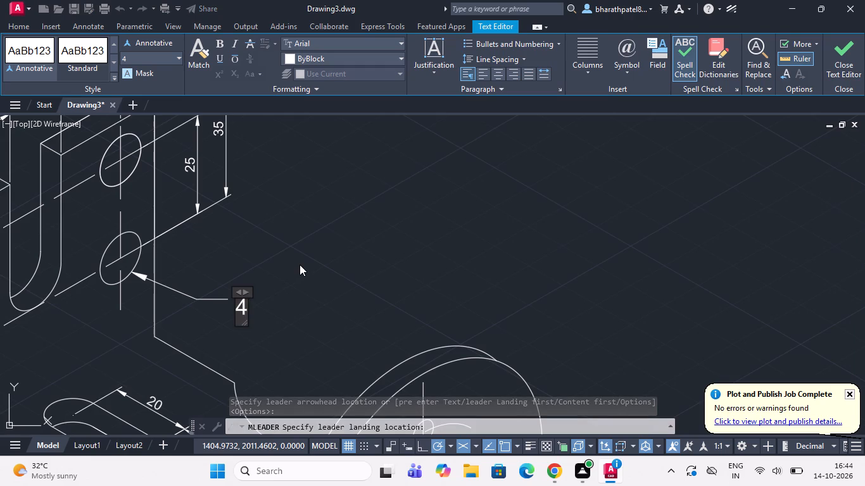
key(space)
text(agu)
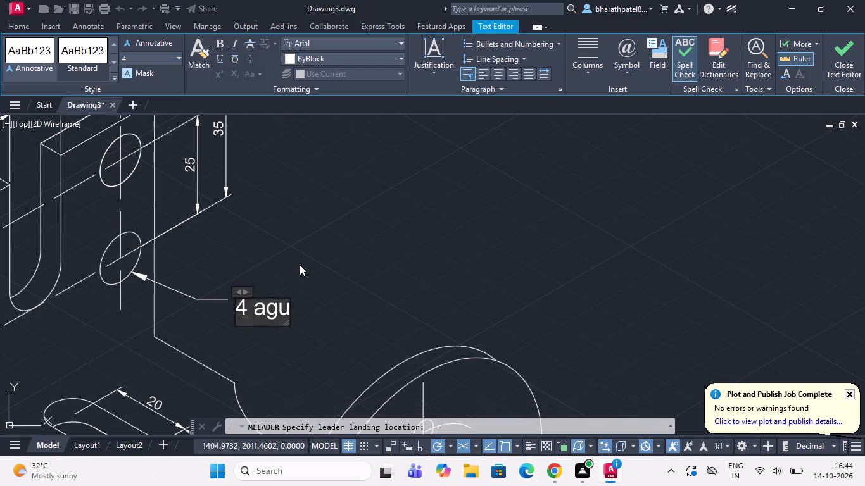
text(je)
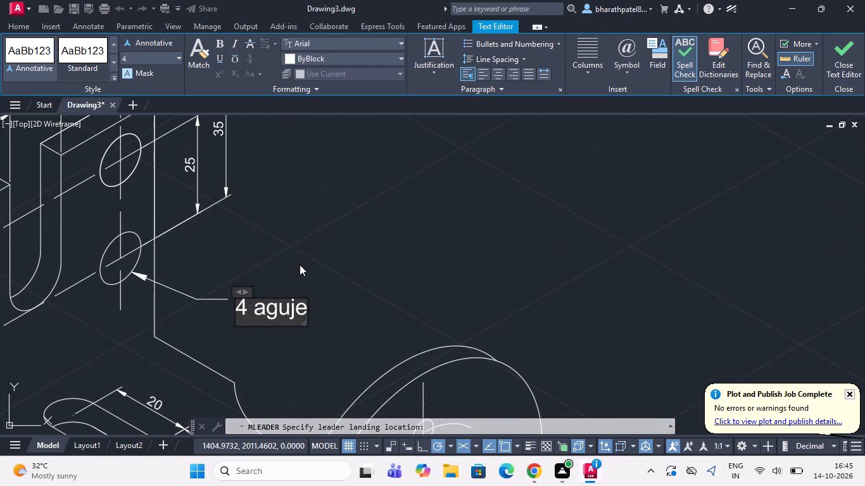
text(rod)
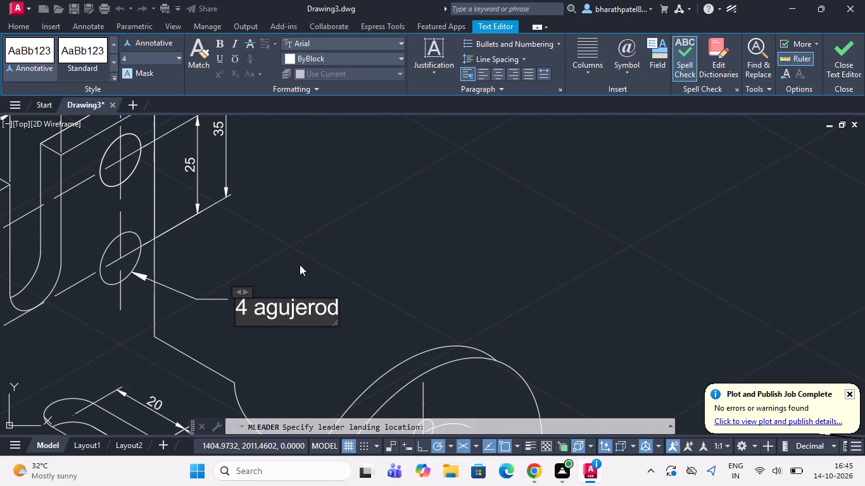
key(BackSpace)
key(s)
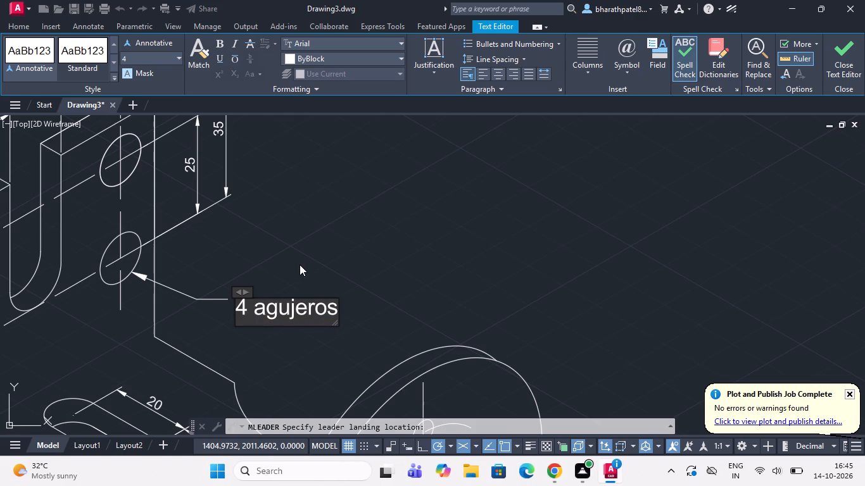
key(space)
Switch to Chrome, search for "diameter symbol" in a new tab and copy the ø character.
click(546, 472)
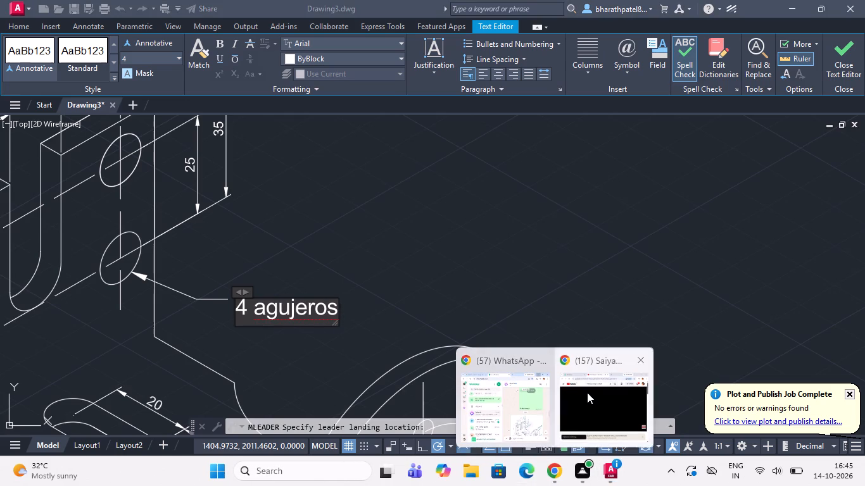
click(598, 361)
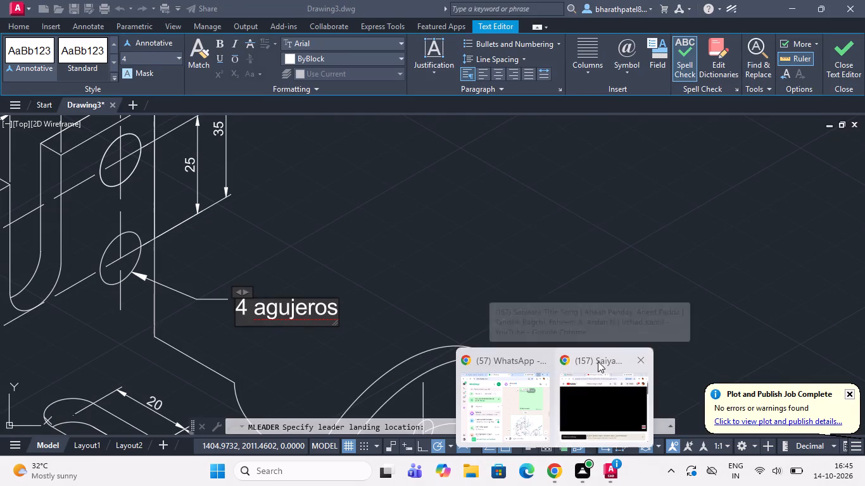
click(650, 20)
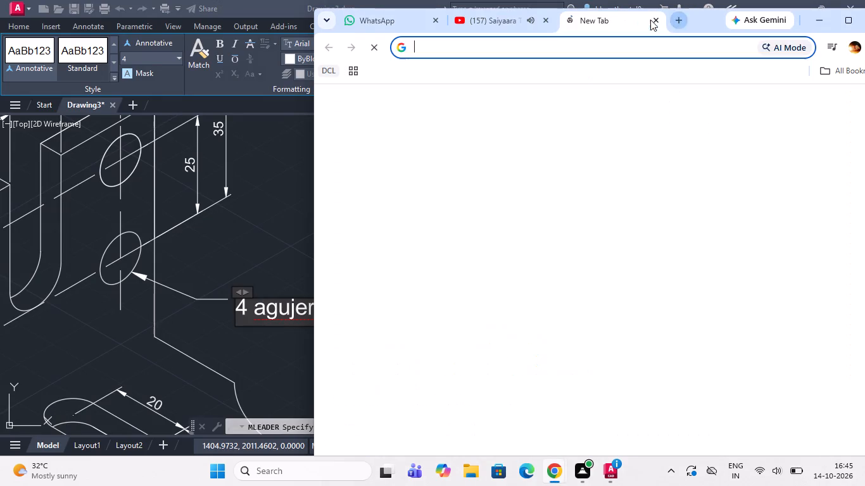
click(511, 266)
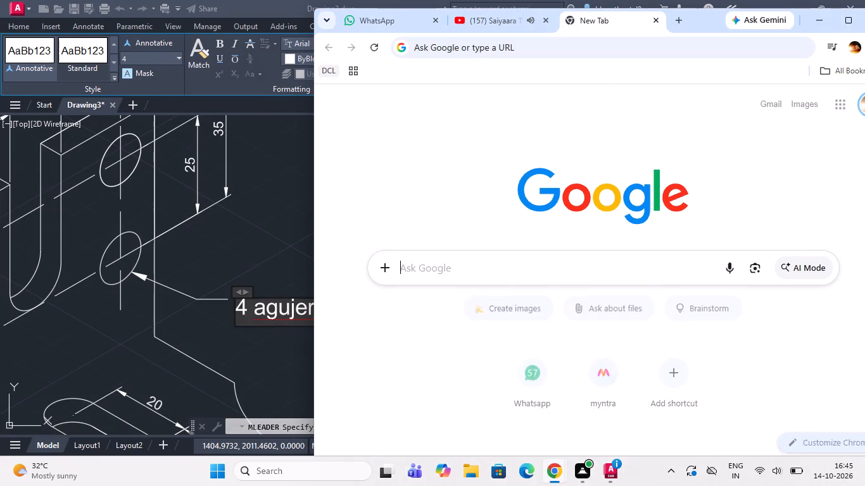
click(467, 298)
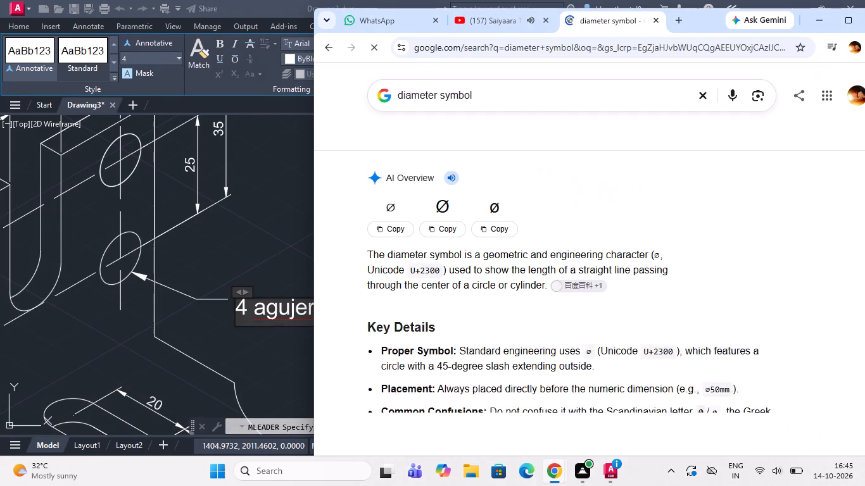
click(487, 227)
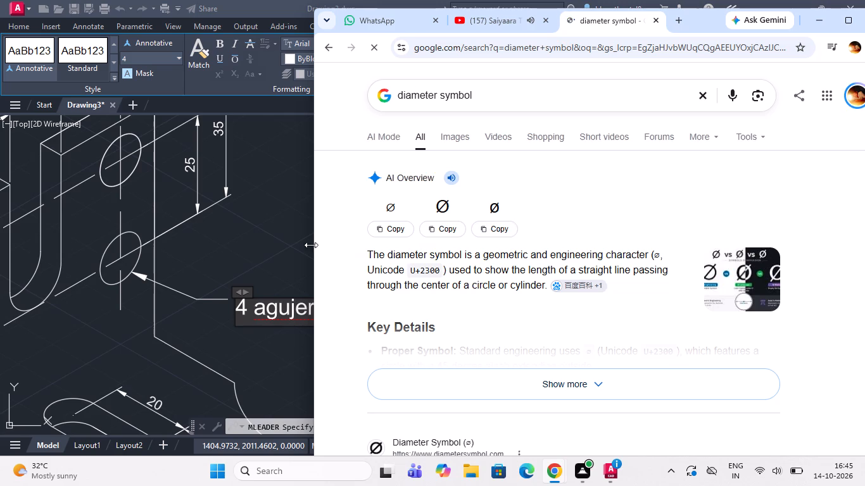
Return to AutoCAD and complete the hole note as "4 agujeros ø6" by adding the copied symbol and the value.
click(302, 235)
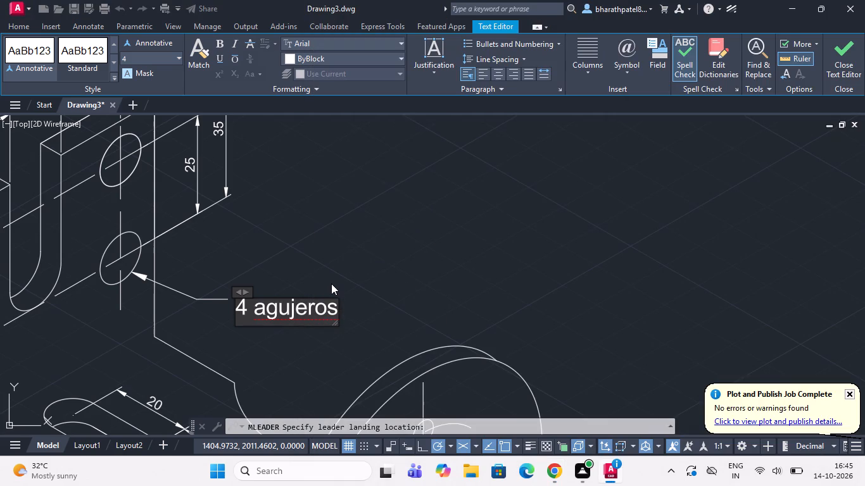
key(ctrl+v)
key(6)
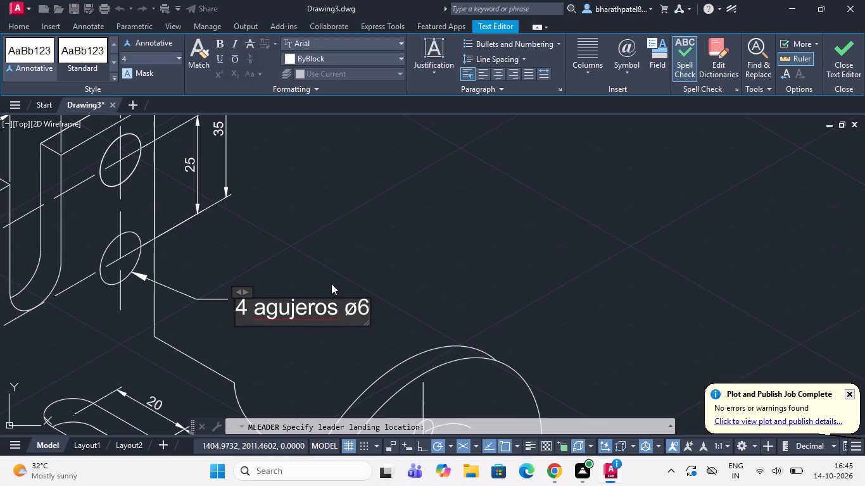
key(Return)
click(339, 280)
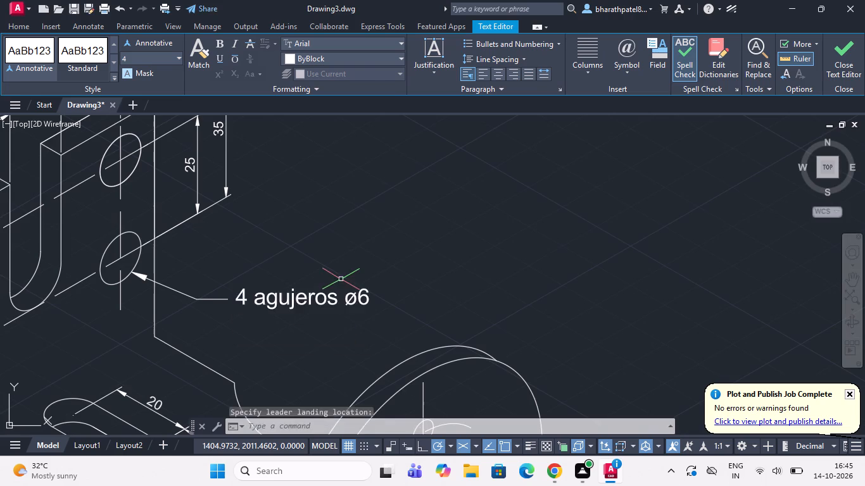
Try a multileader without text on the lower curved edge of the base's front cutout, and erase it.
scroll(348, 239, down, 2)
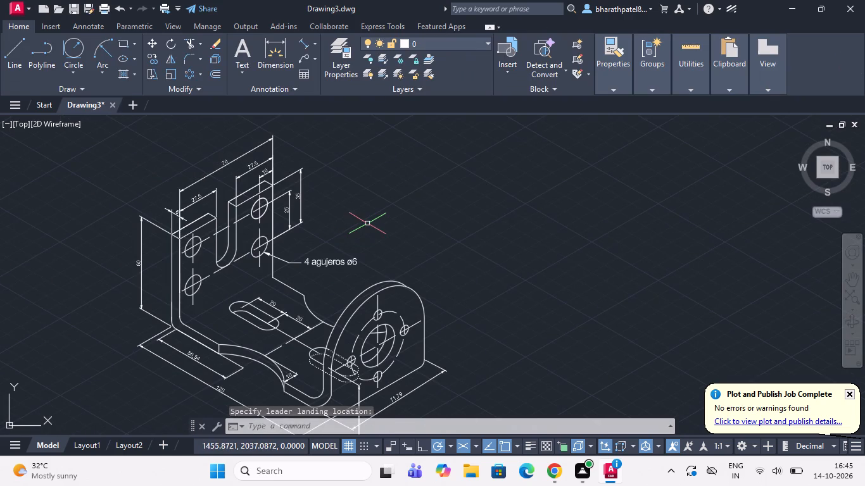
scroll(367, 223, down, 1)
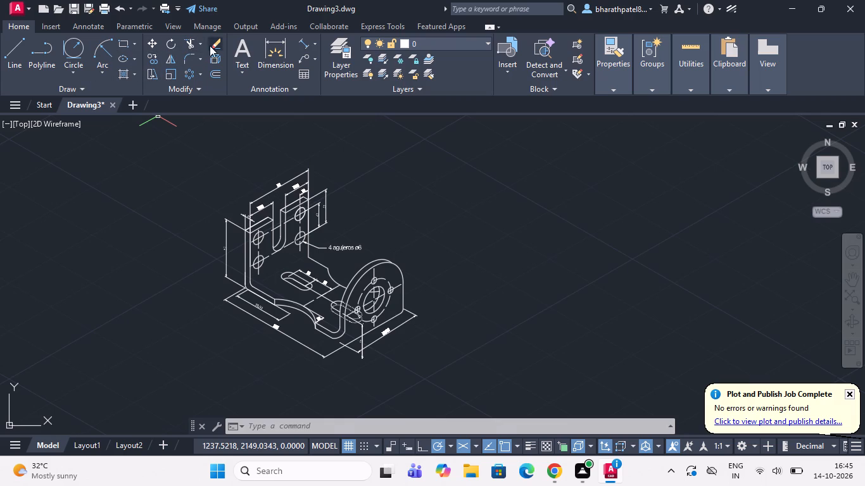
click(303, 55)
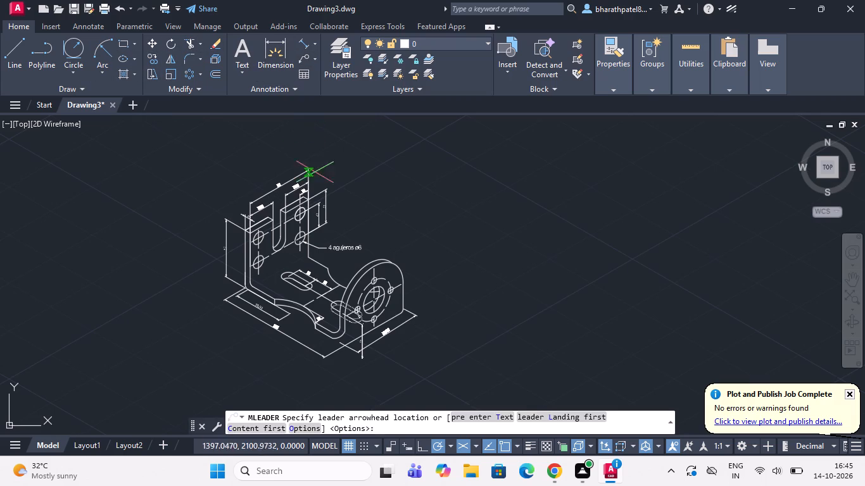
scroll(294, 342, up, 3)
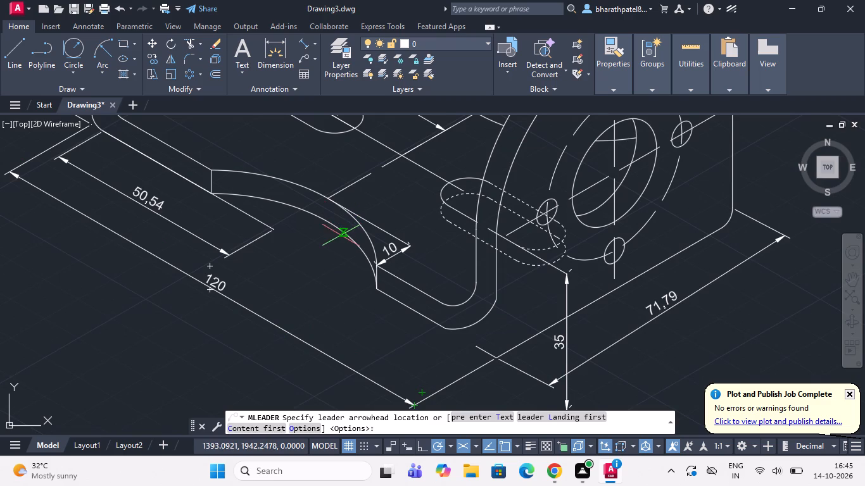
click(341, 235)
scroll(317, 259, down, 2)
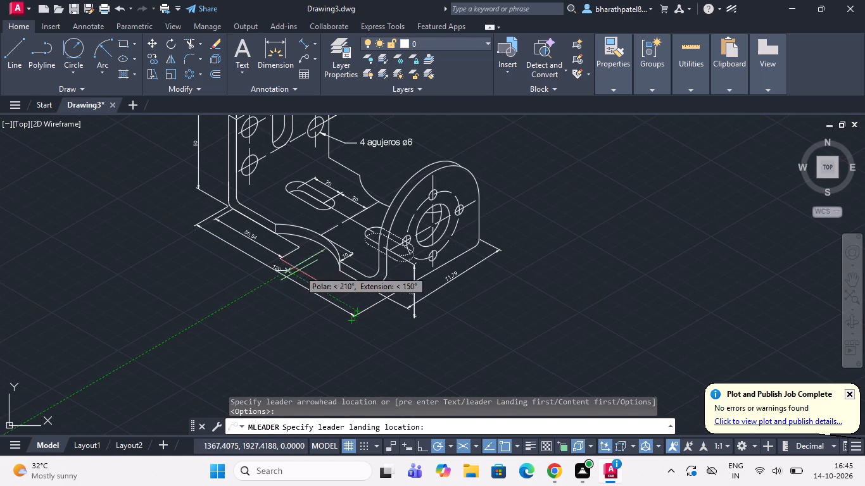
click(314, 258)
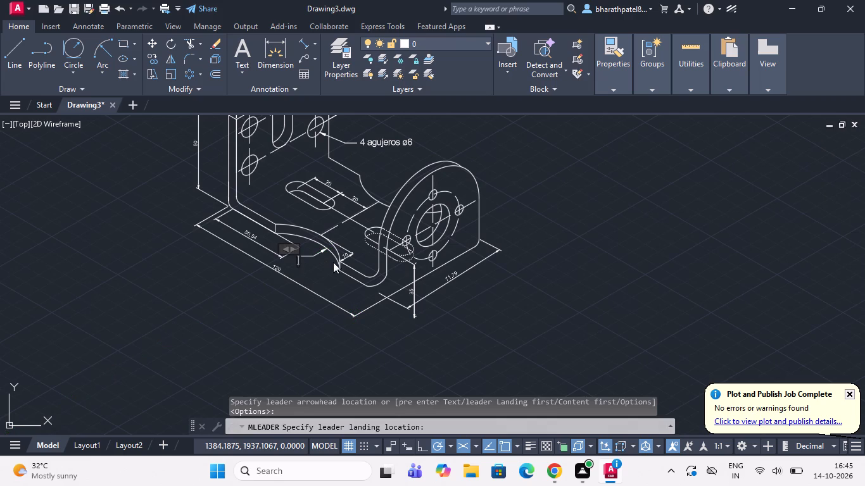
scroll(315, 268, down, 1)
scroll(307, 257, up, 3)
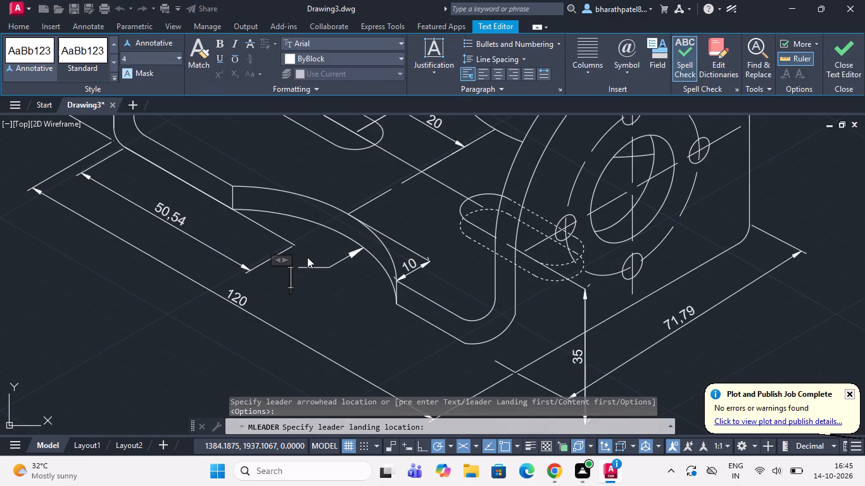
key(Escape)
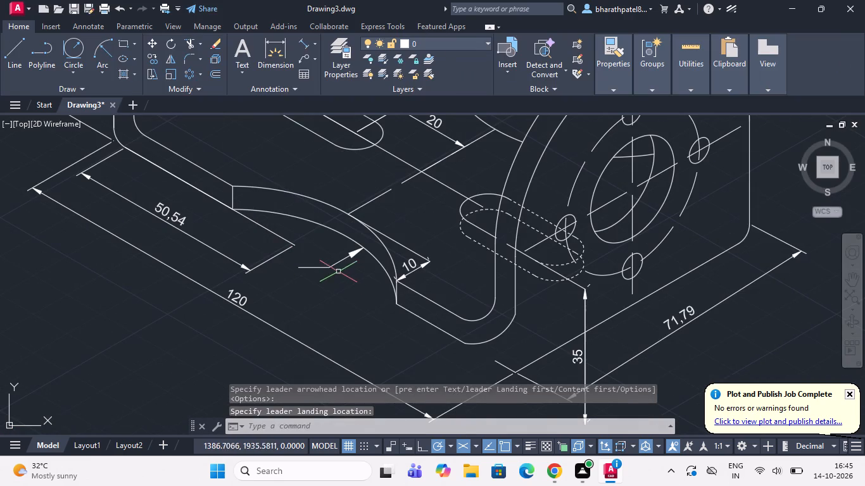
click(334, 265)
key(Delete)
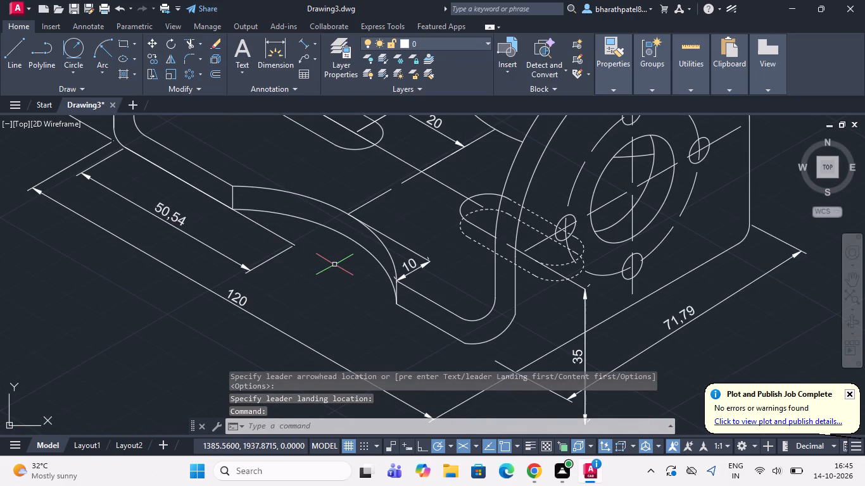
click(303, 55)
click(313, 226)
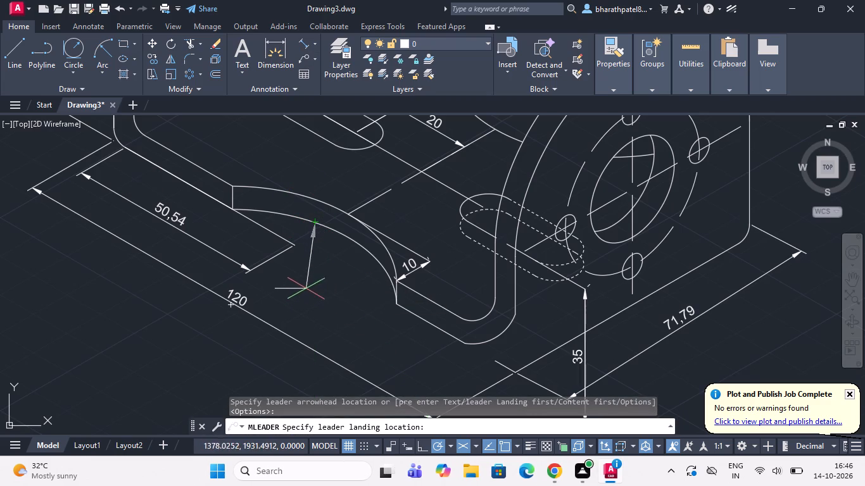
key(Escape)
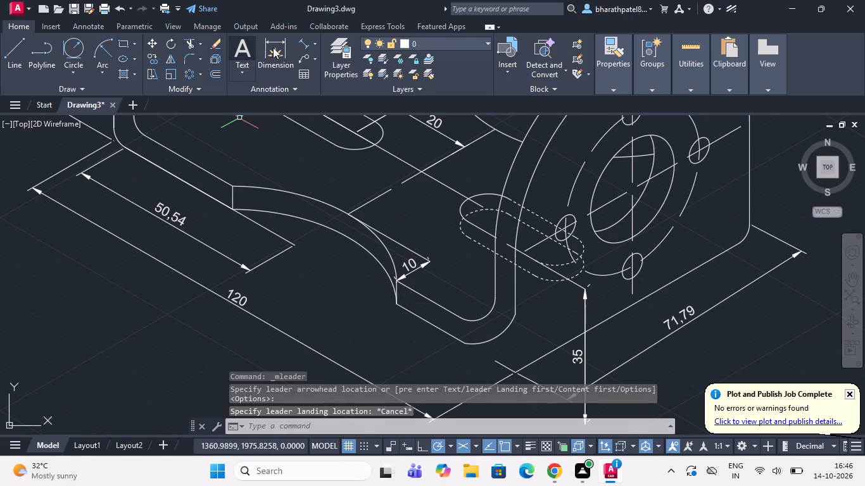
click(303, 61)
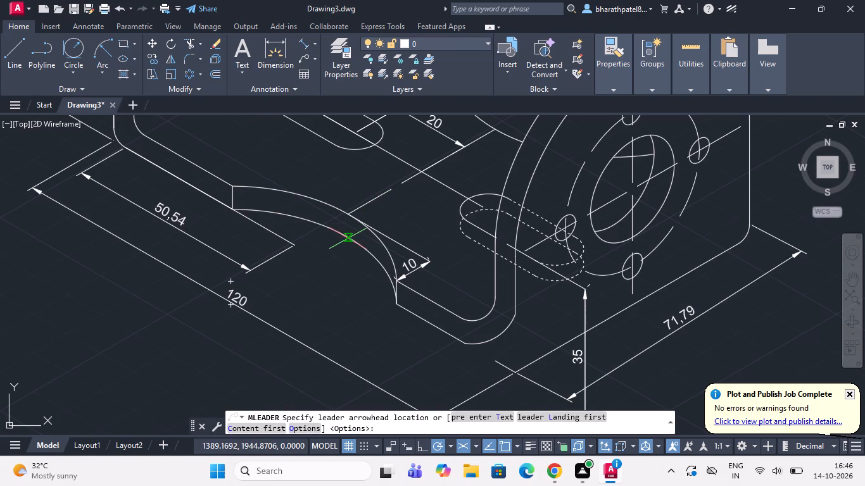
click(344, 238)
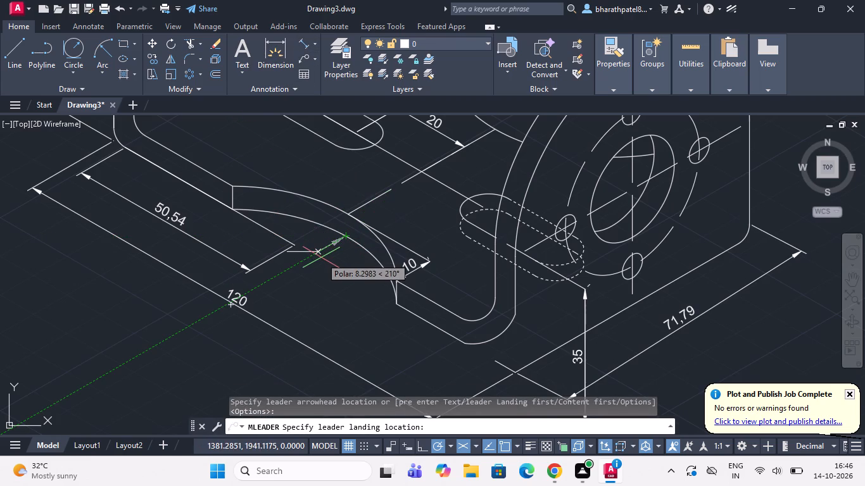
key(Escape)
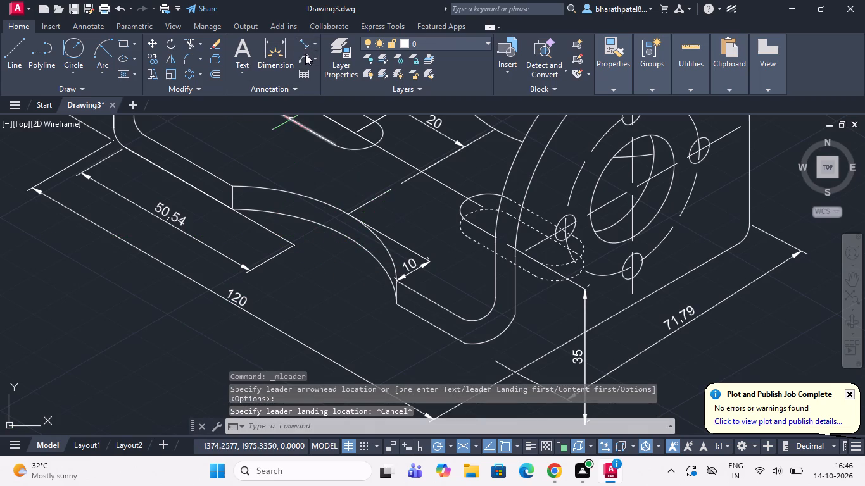
Add a multileader pointing to the lower curved edge of the base's front cutout with the text "R35".
click(304, 56)
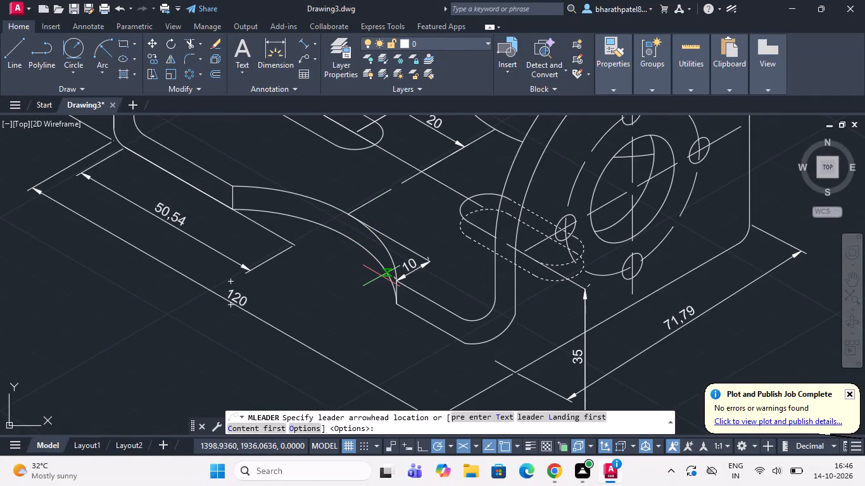
click(382, 277)
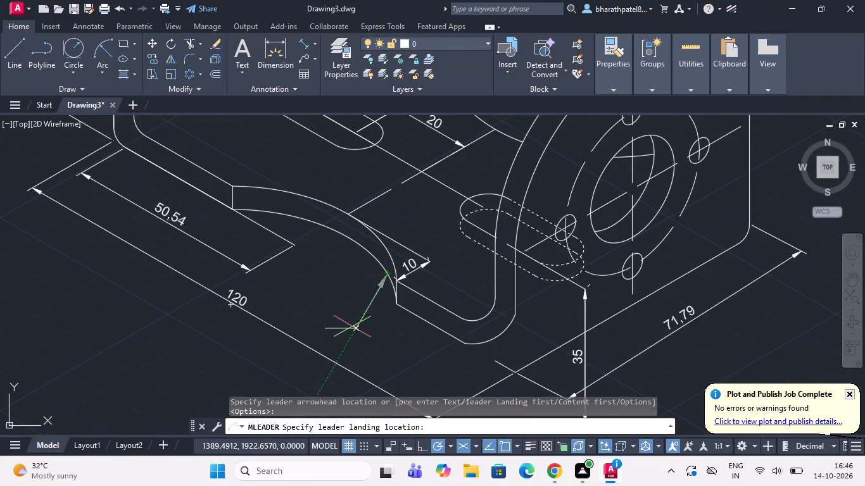
click(376, 313)
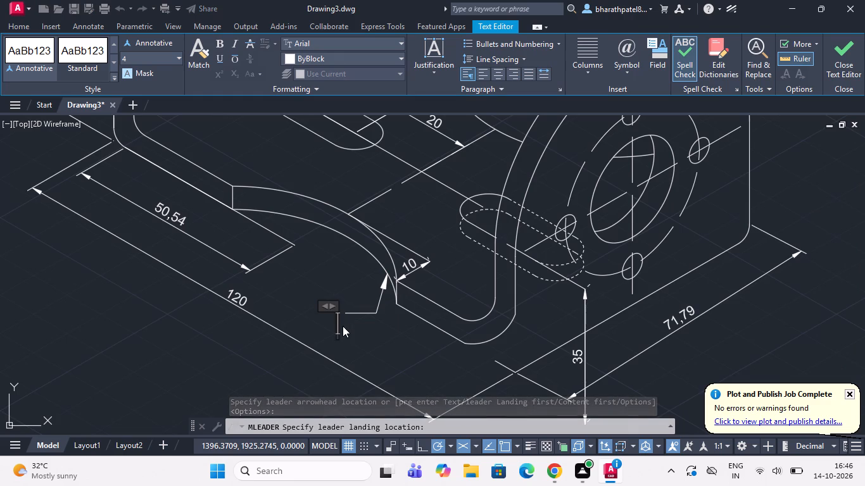
key(shift+r)
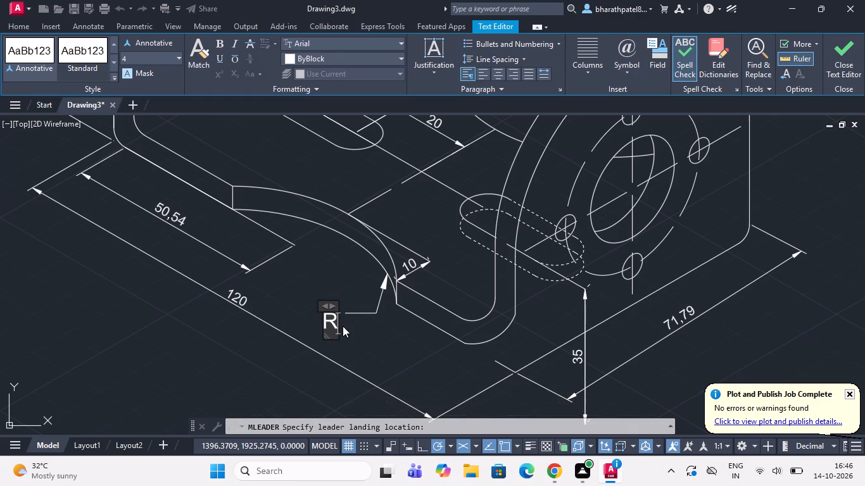
text(35)
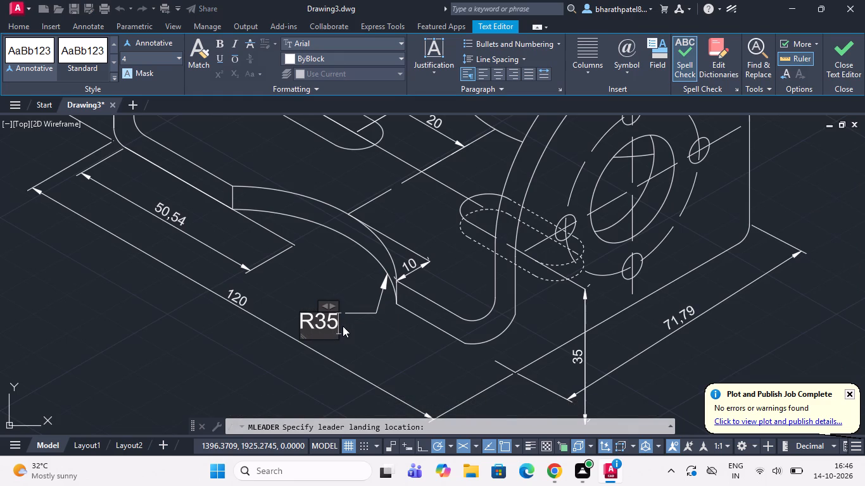
click(325, 289)
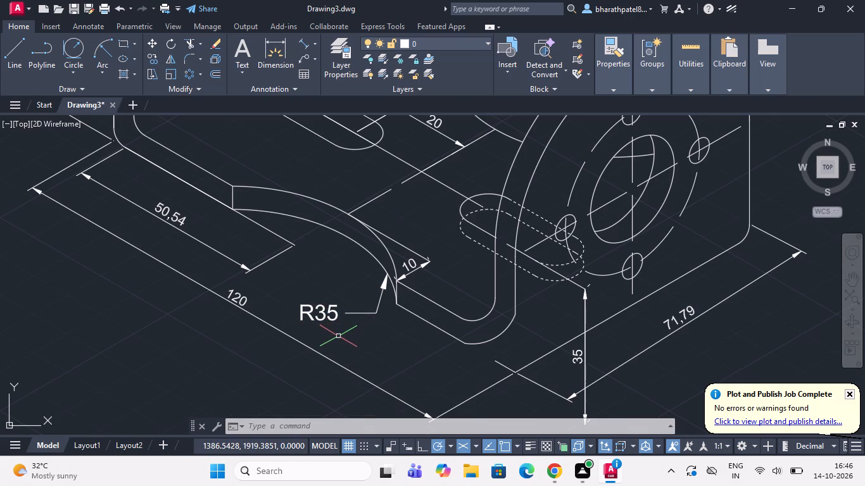
Add a multileader to the top small hole of the round-topped plate, landing above the plate, with the text "4 agujeros ø6".
scroll(330, 328, down, 1)
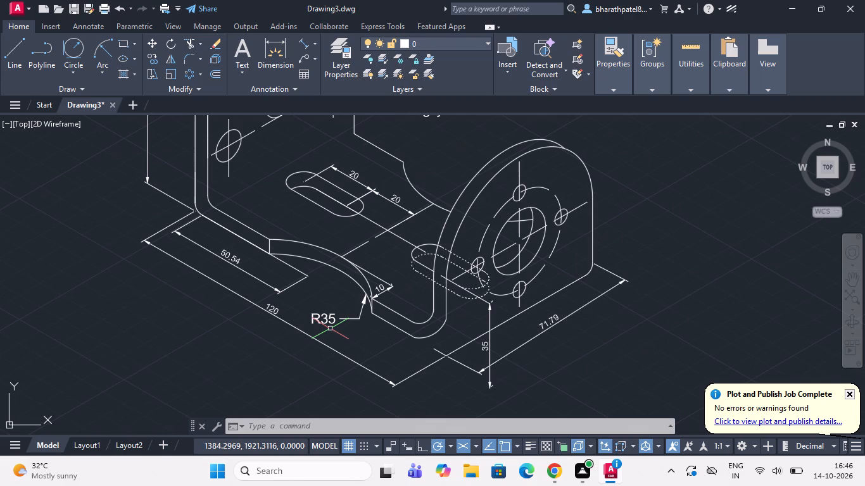
scroll(315, 343, down, 2)
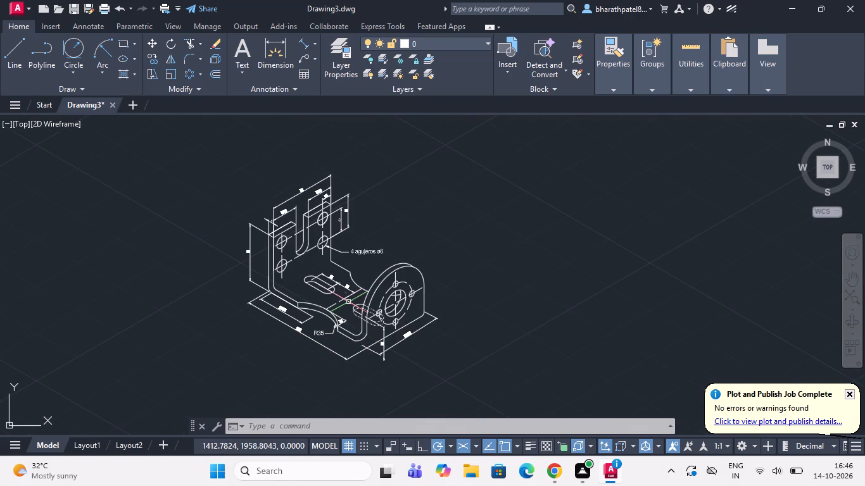
click(305, 57)
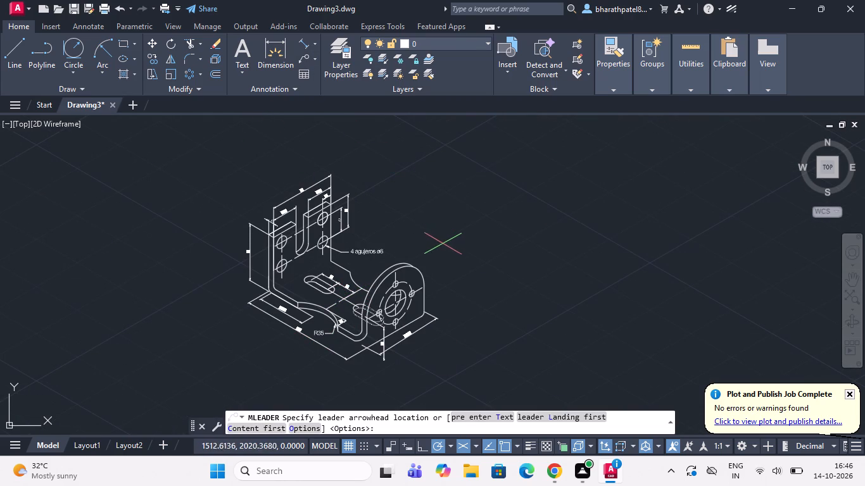
scroll(442, 244, up, 2)
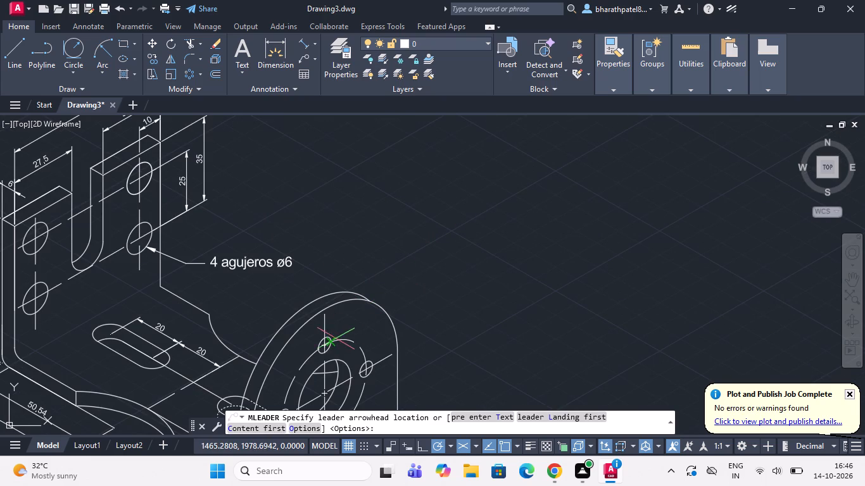
scroll(333, 339, up, 2)
click(323, 335)
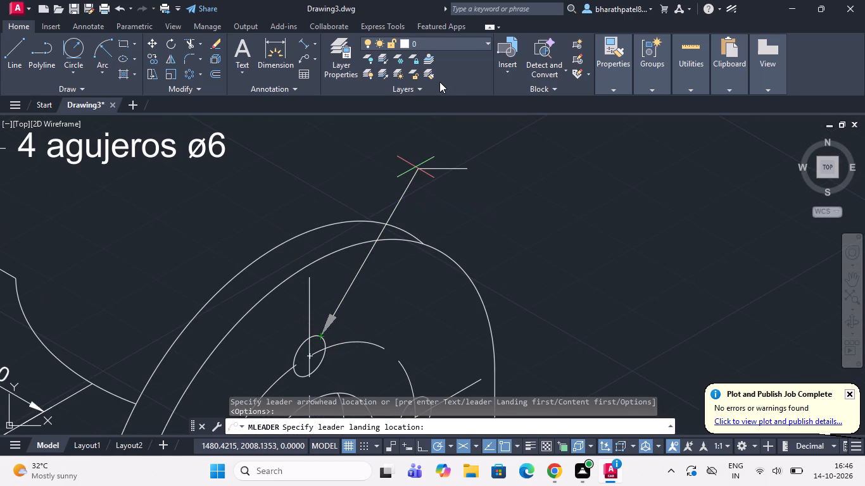
click(435, 98)
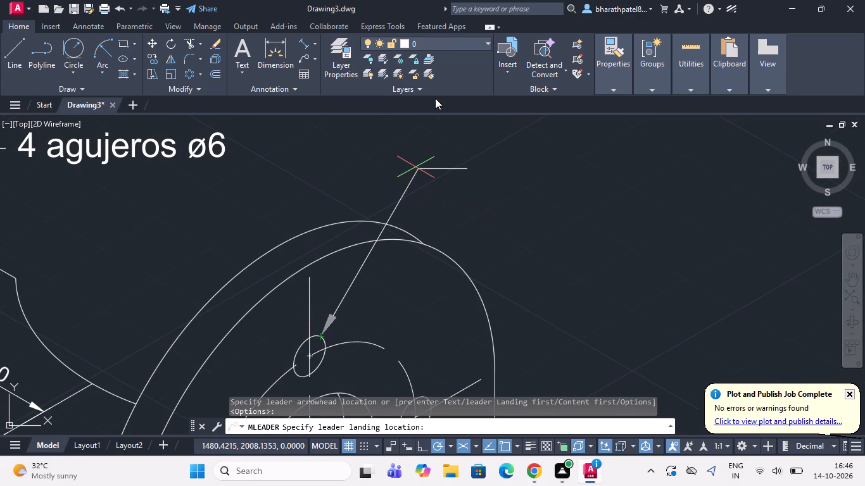
click(421, 170)
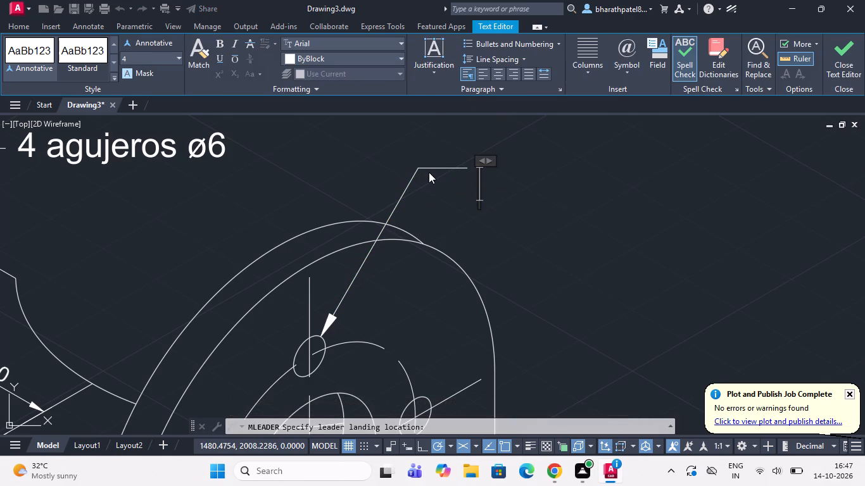
key(4)
key(space)
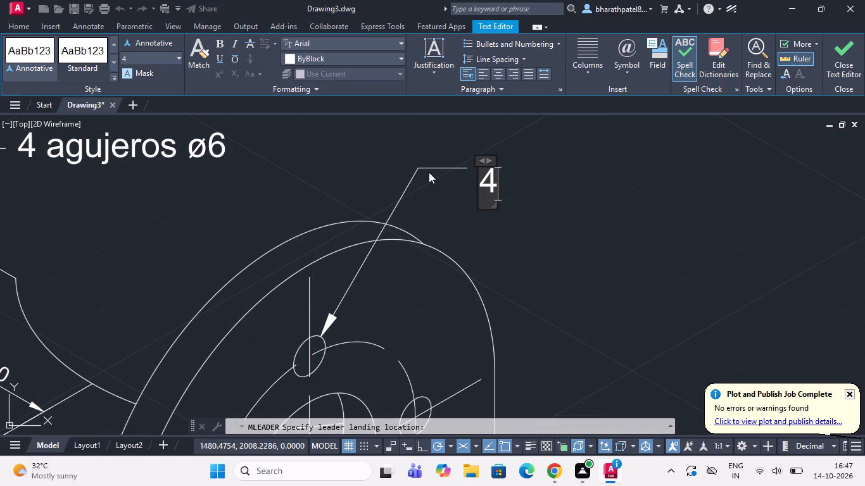
text(agu)
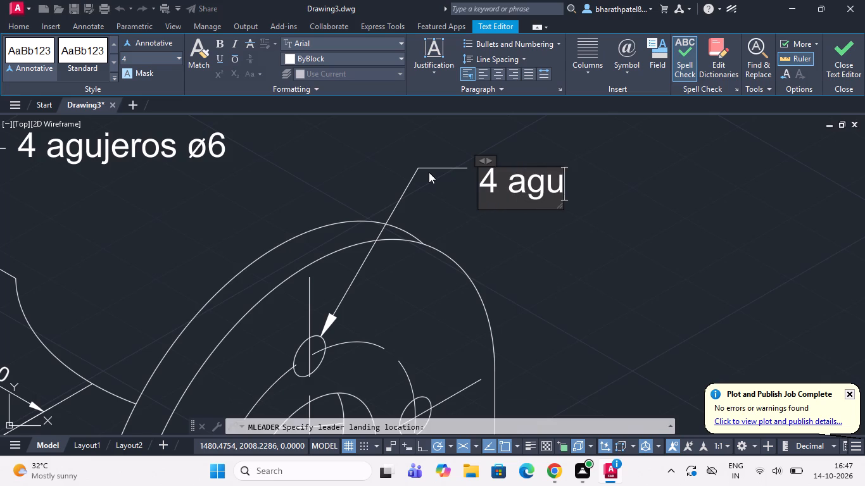
text(je)
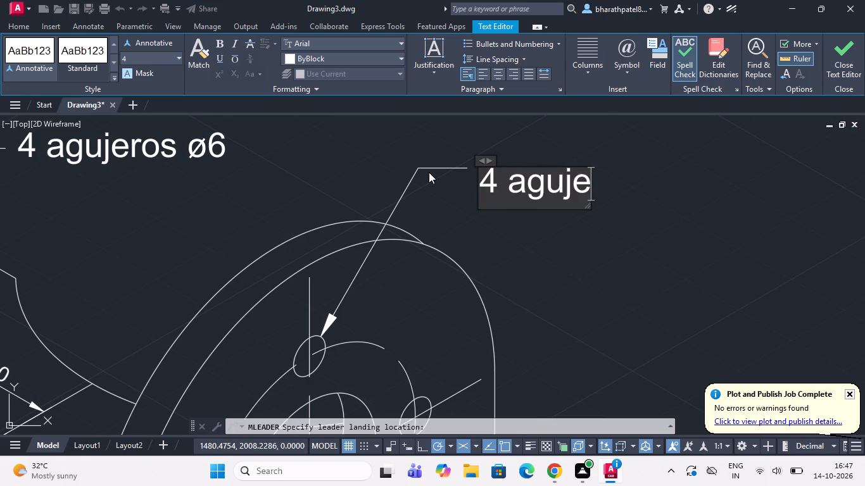
text(ros)
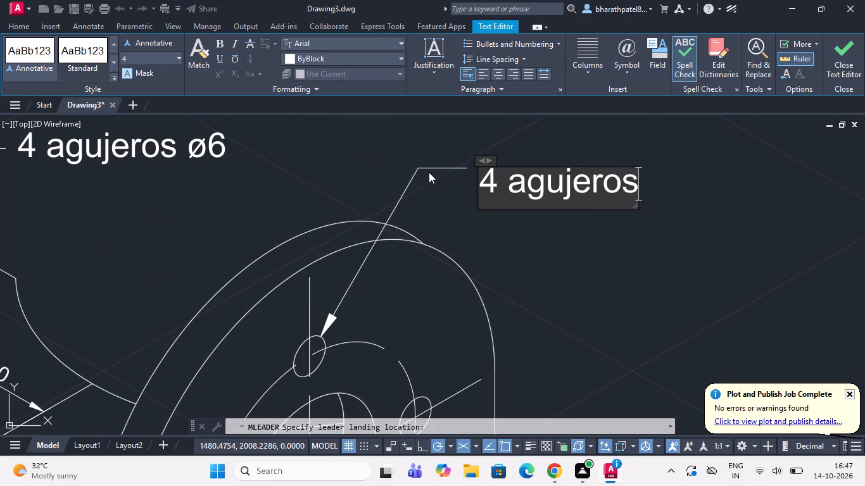
key(space)
key(ctrl+v)
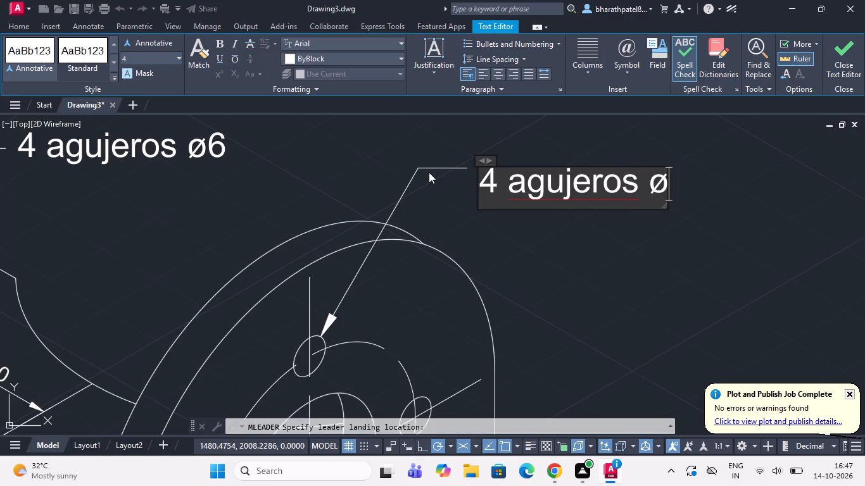
key(6)
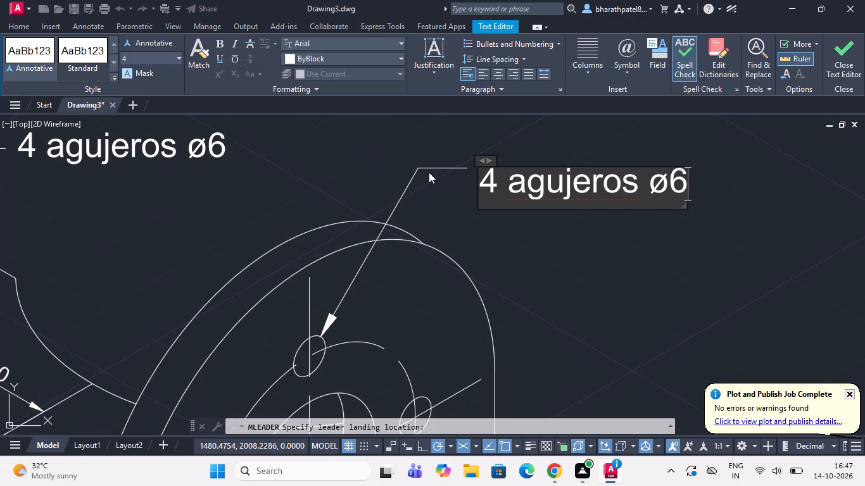
click(429, 172)
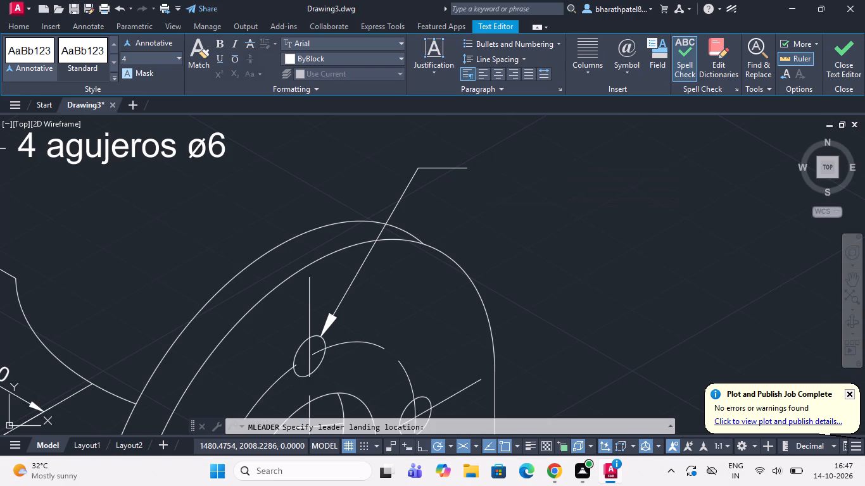
Add a multileader from the round-topped plate's dashed bolt circle to outside the plate with the text "ø40".
scroll(429, 172, down, 2)
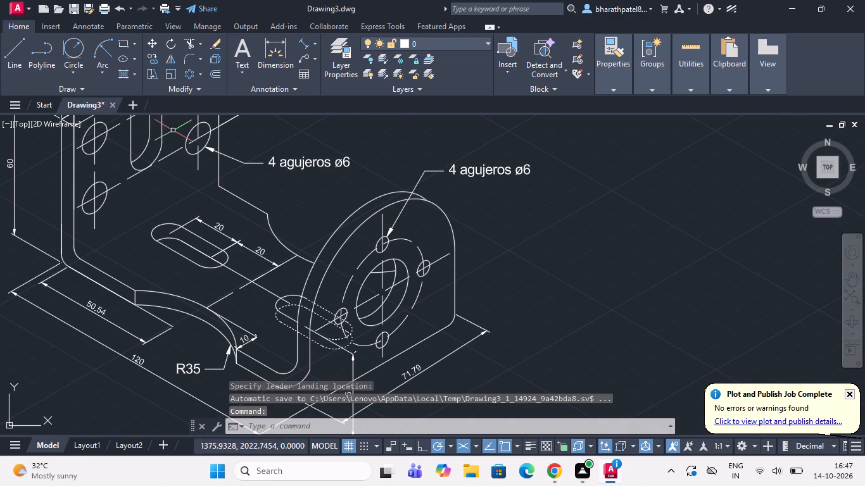
click(300, 58)
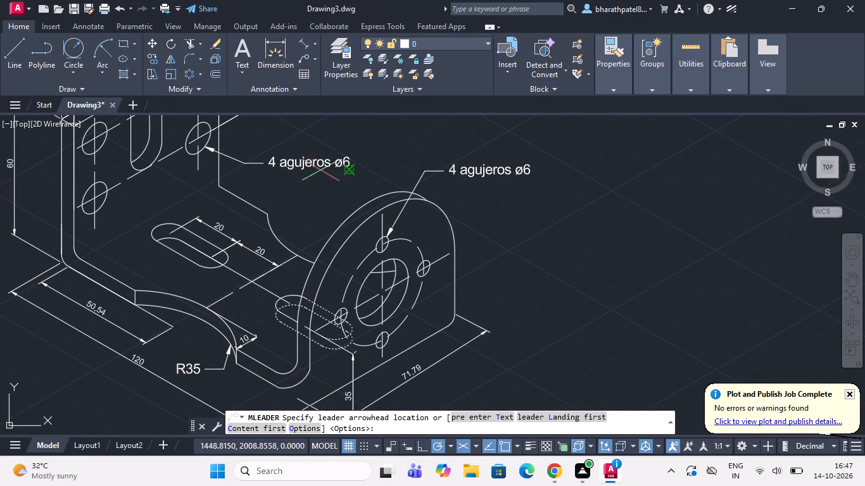
click(421, 252)
click(469, 226)
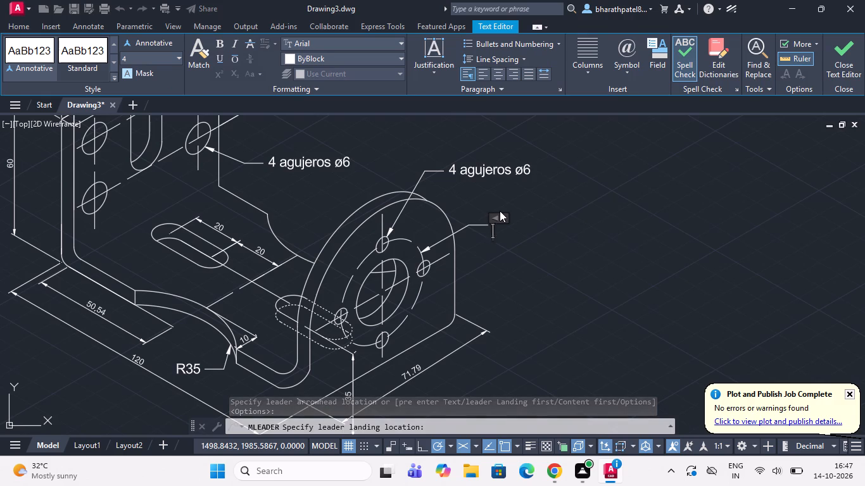
key(ctrl+v)
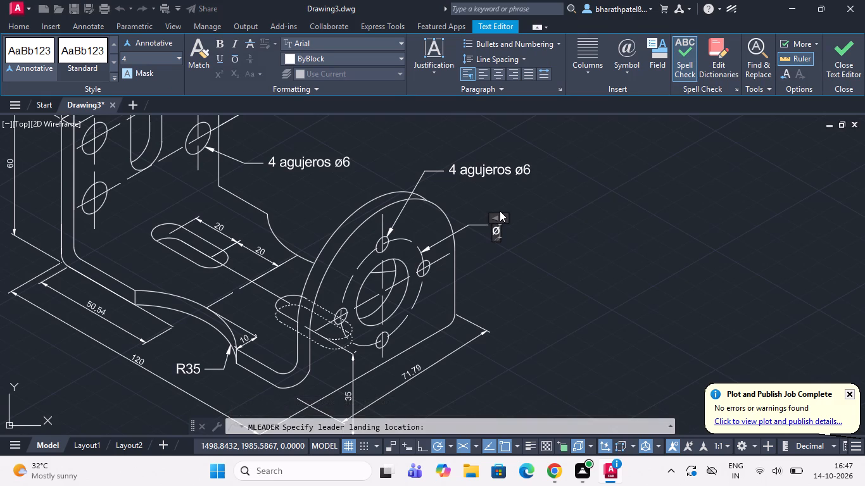
text(40)
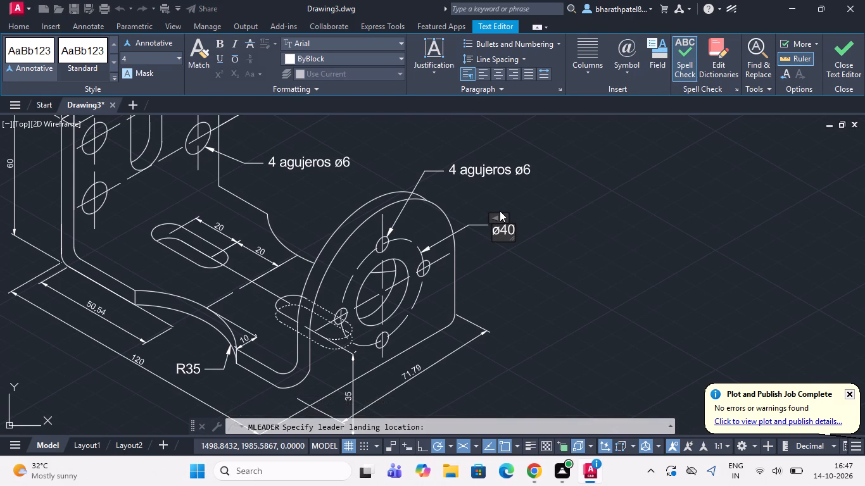
click(500, 211)
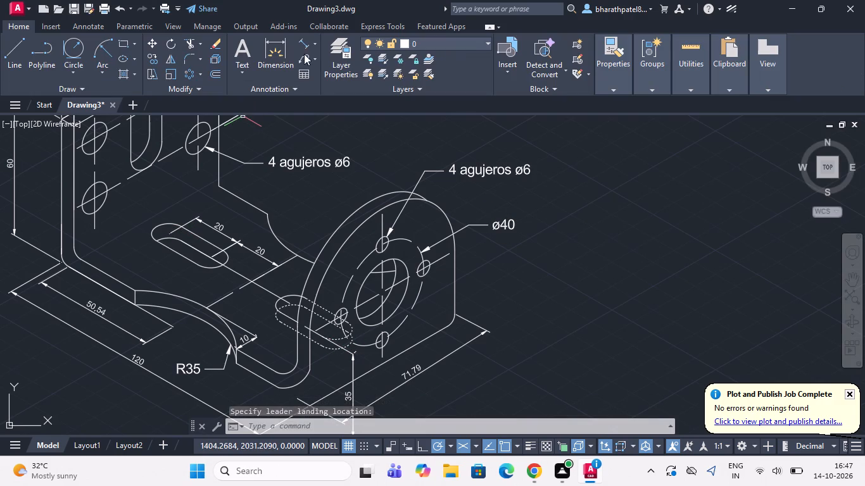
Add a horizontal multileader from the round-topped plate's large central hole to outside the plate with the text "ø25".
click(305, 55)
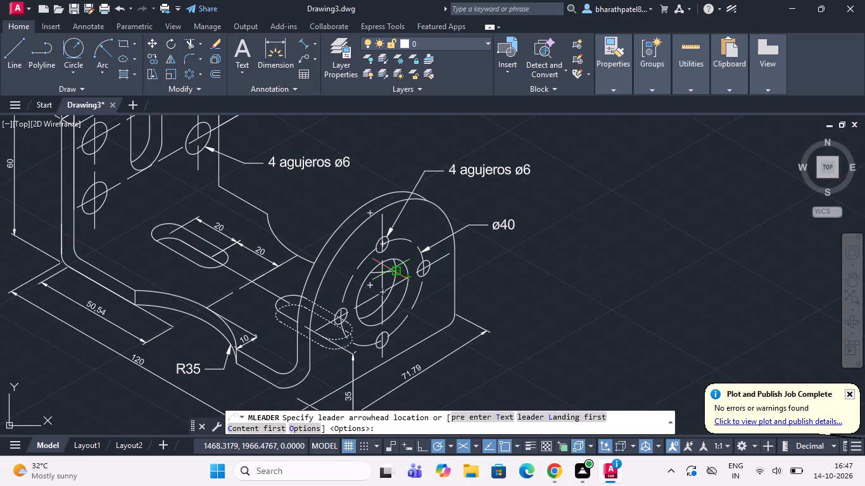
click(400, 305)
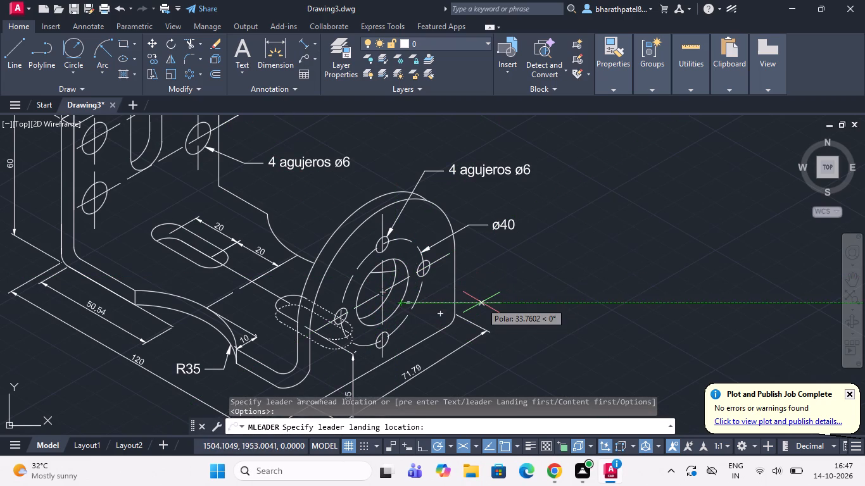
click(481, 302)
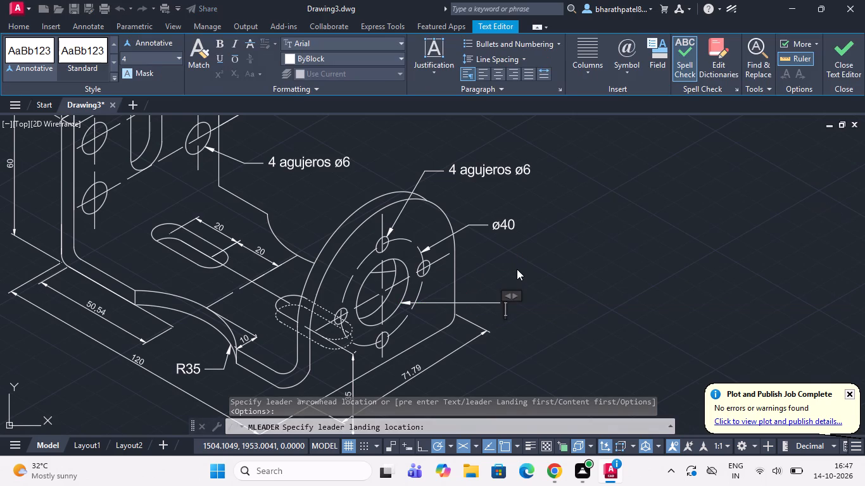
key(ctrl+v)
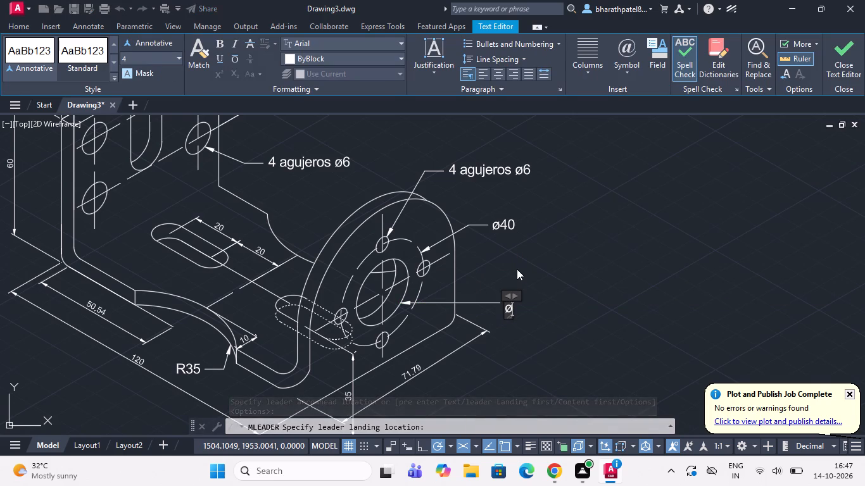
text(25)
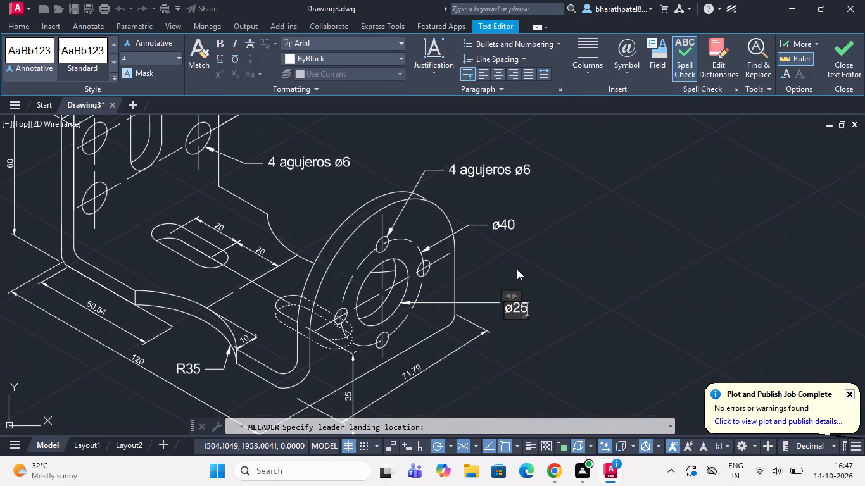
click(517, 269)
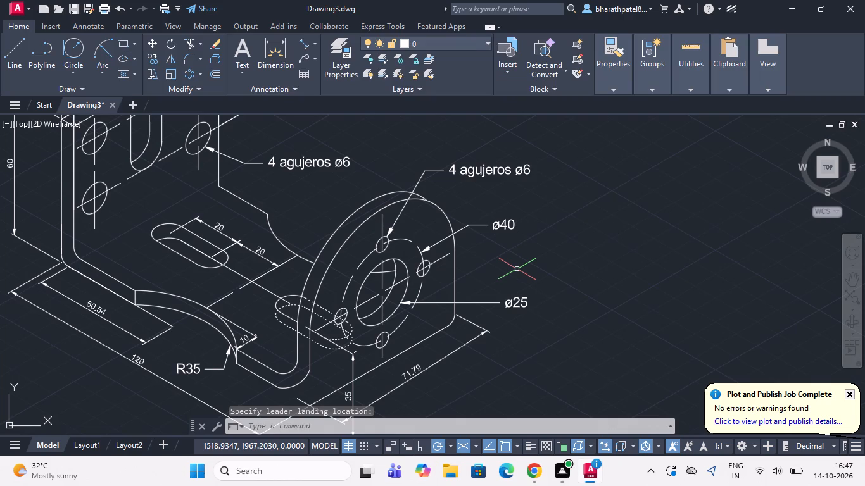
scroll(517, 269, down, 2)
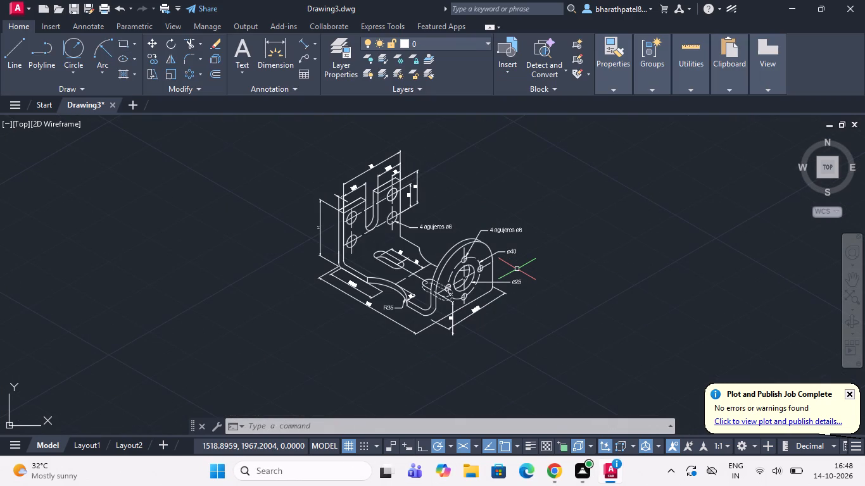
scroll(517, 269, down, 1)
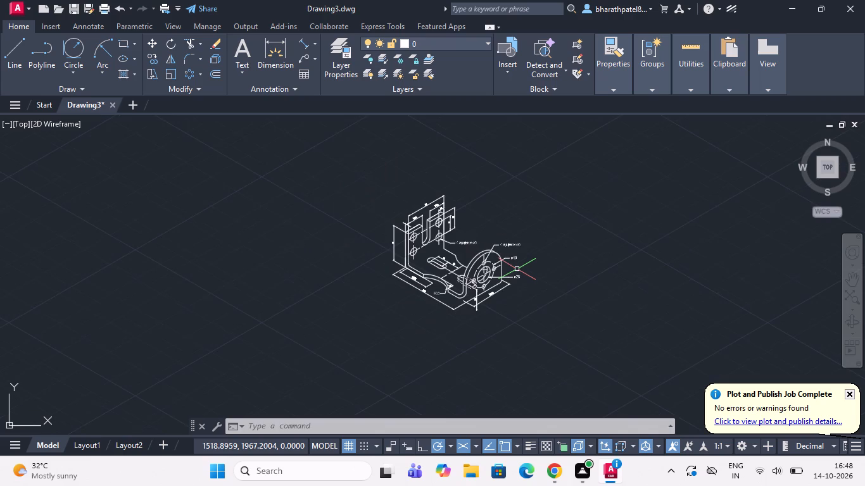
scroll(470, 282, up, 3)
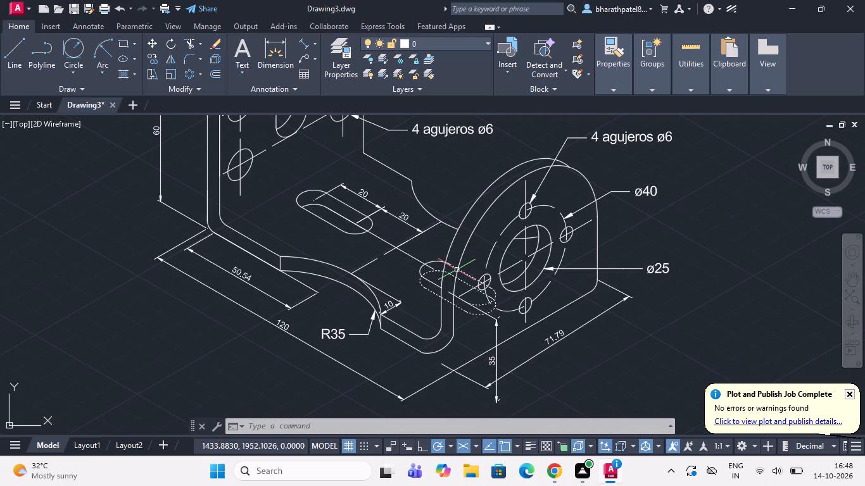
Change the linetype of the base's long slot centreline to ACAD_ISO02W100.
scroll(441, 265, up, 2)
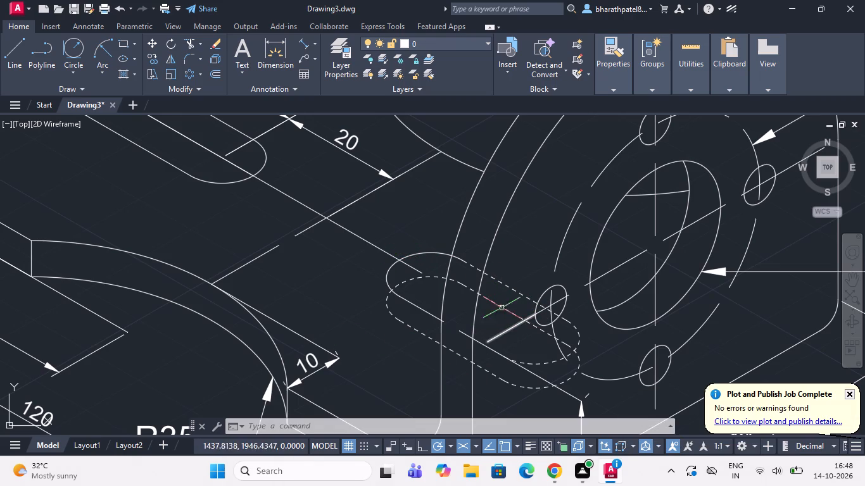
click(380, 248)
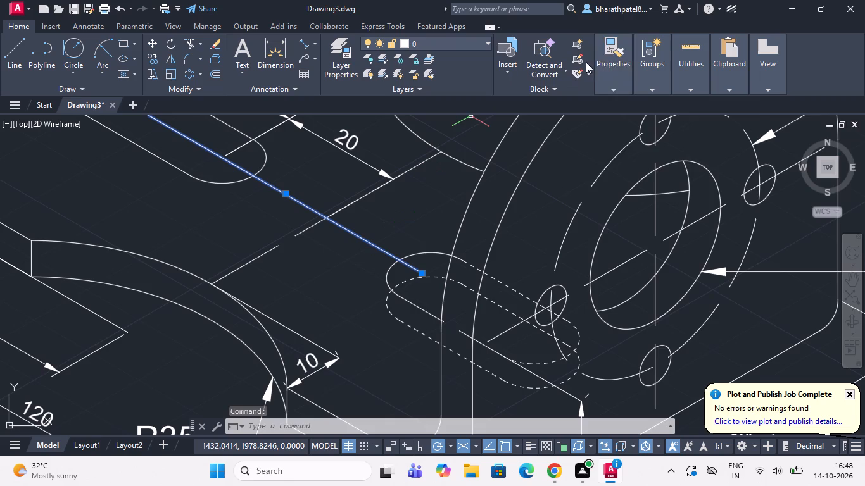
click(667, 131)
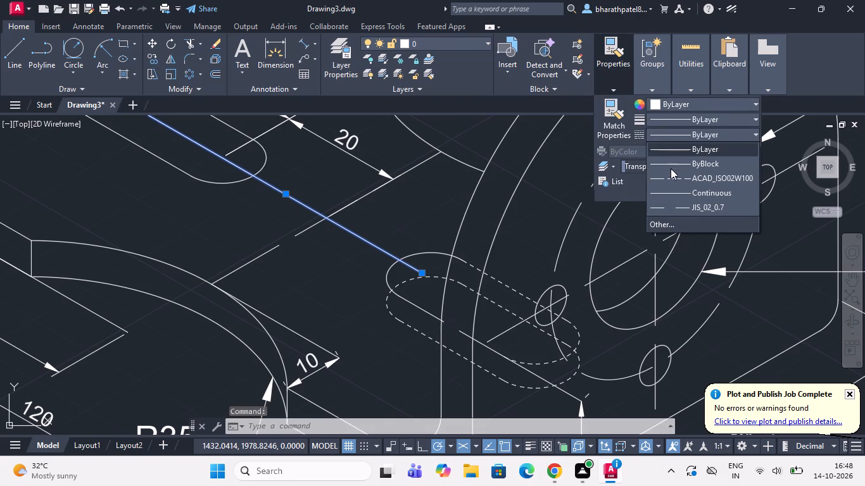
click(672, 175)
click(449, 205)
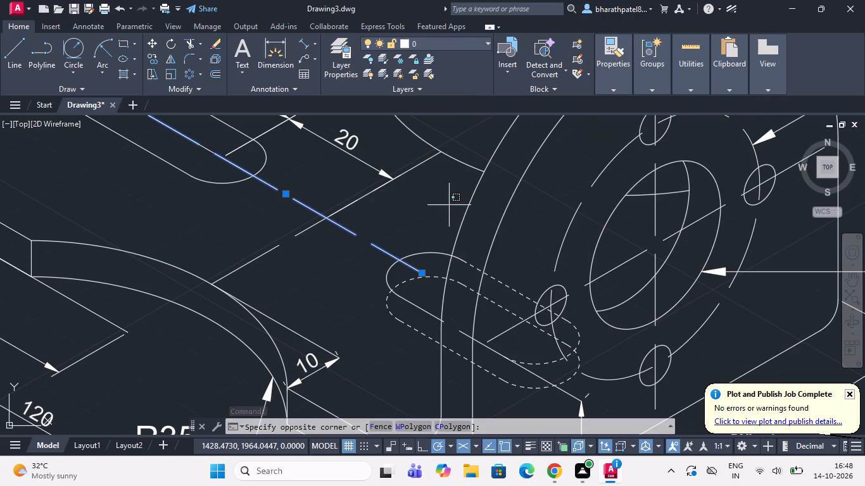
key(Escape)
key(Escape)
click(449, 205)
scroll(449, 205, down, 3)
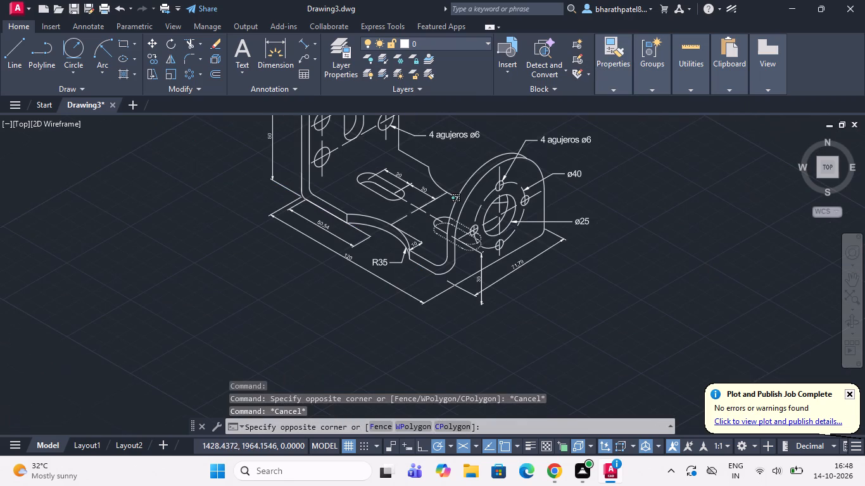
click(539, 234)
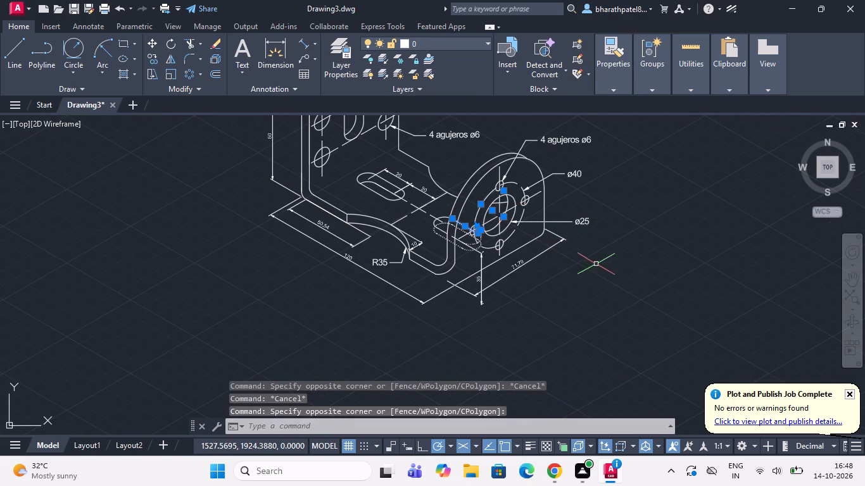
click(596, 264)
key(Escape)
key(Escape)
Inspect the whole dimensioned bracket view and the bend joining the base to the round-topped plate.
scroll(584, 274, down, 3)
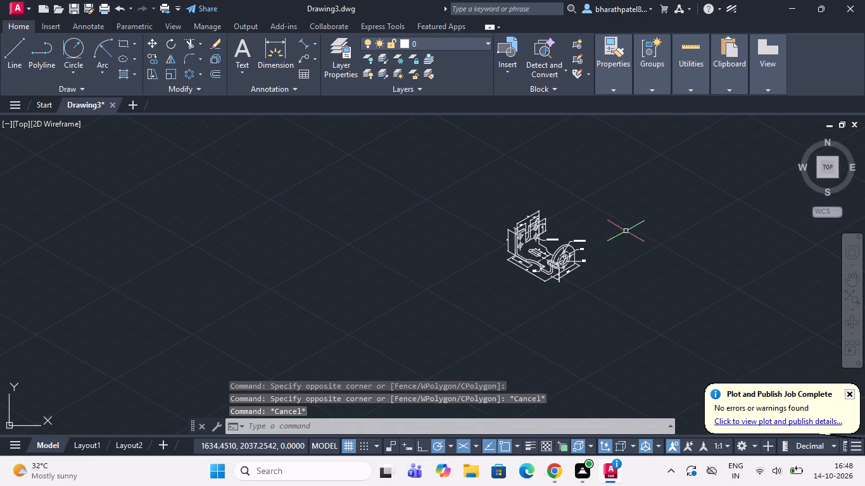
scroll(619, 235, up, 3)
scroll(619, 235, down, 2)
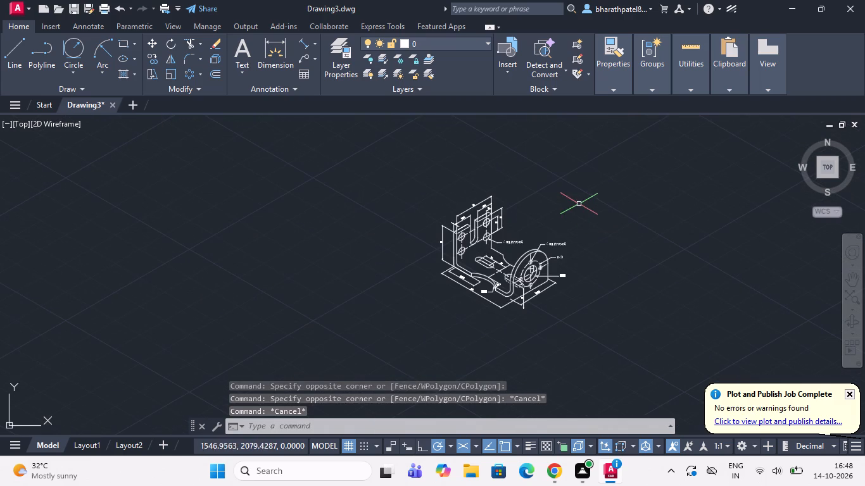
scroll(567, 278, up, 2)
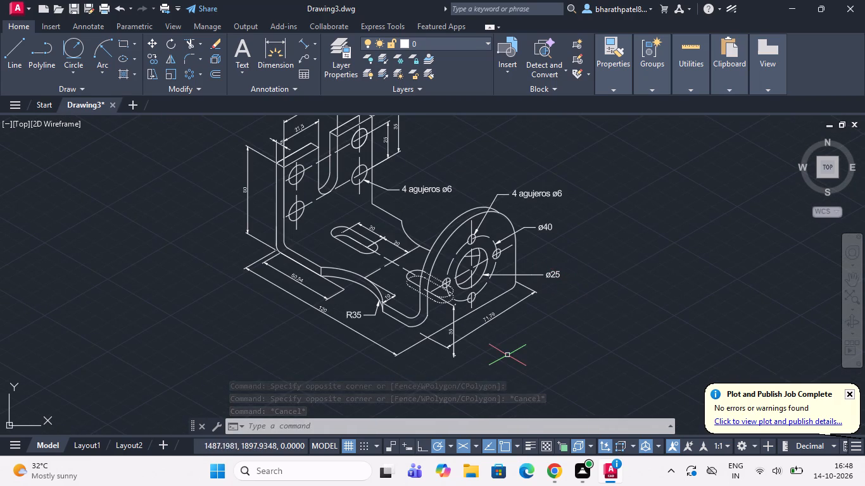
scroll(503, 355, up, 1)
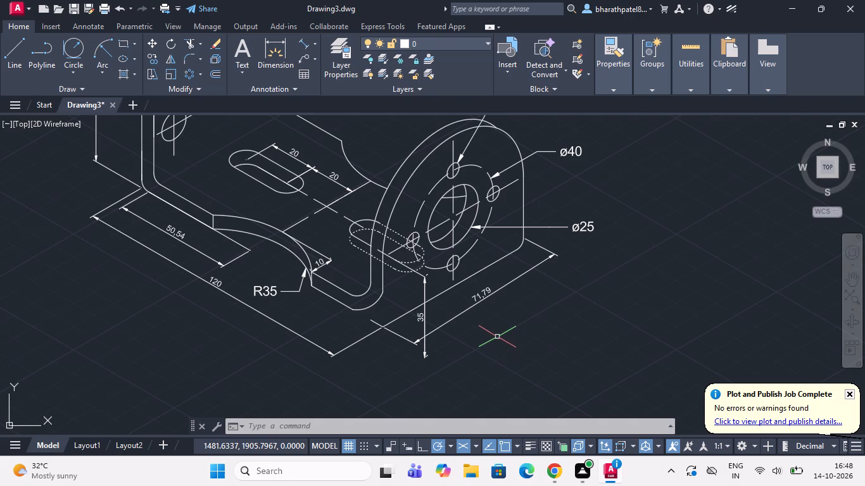
scroll(497, 337, down, 1)
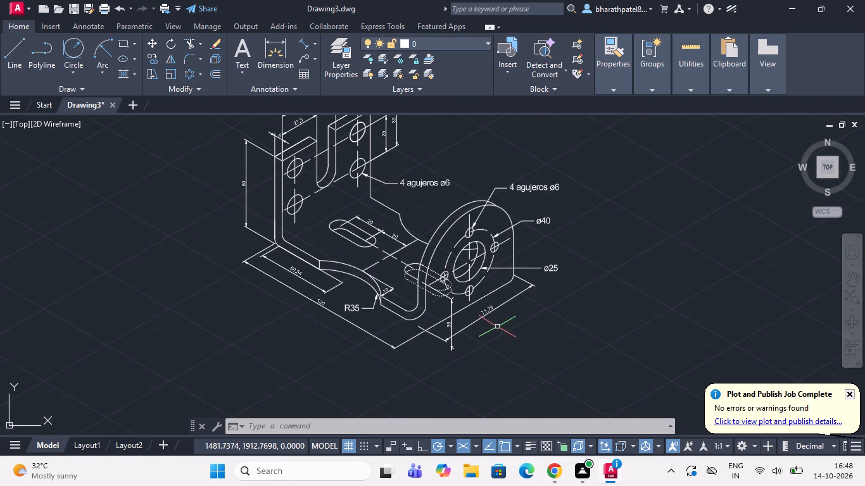
scroll(497, 327, down, 1)
scroll(528, 281, up, 1)
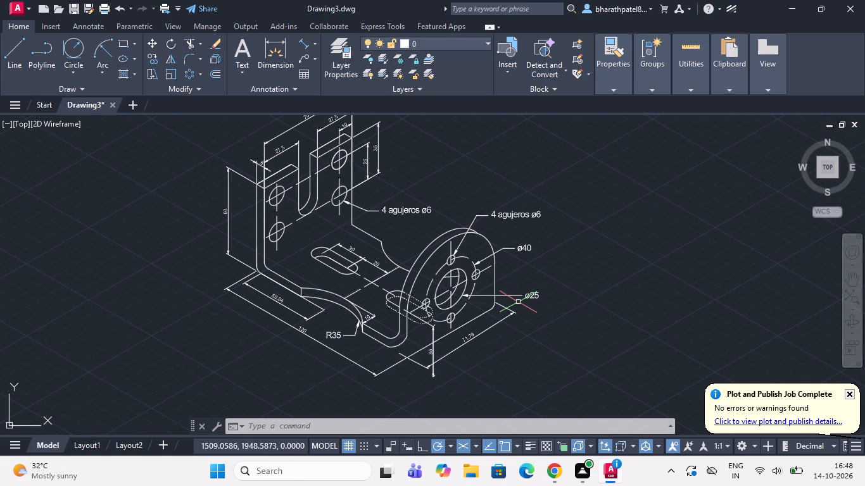
scroll(462, 342, up, 2)
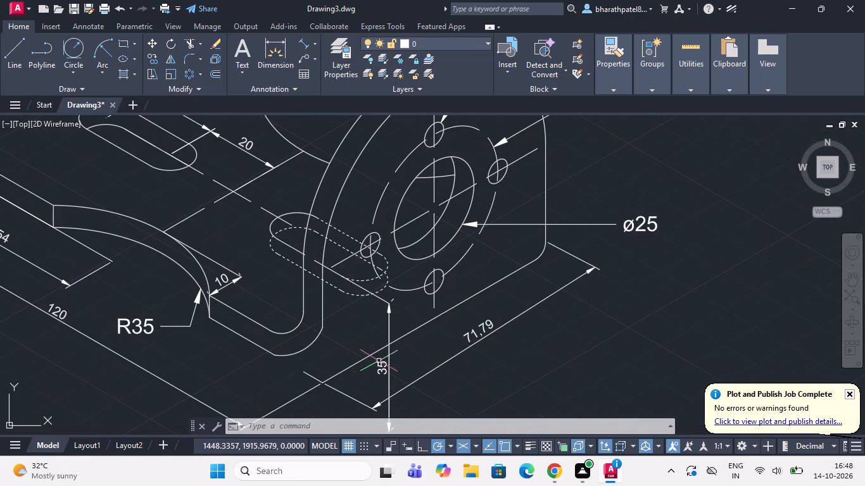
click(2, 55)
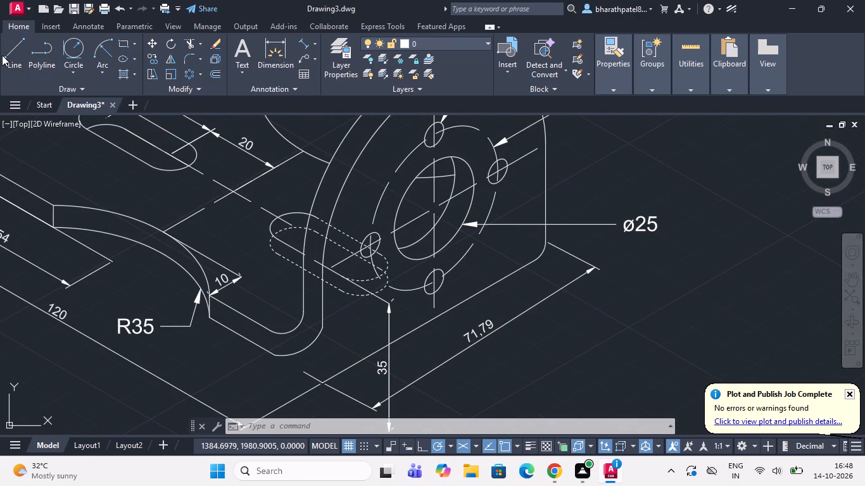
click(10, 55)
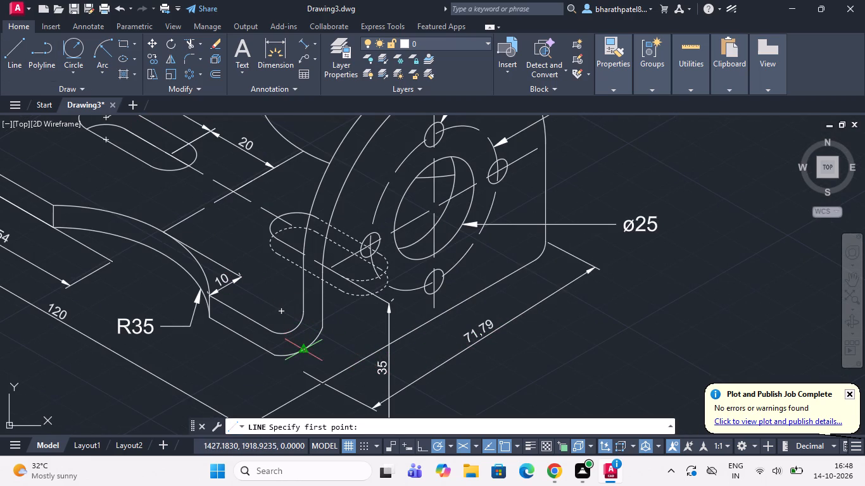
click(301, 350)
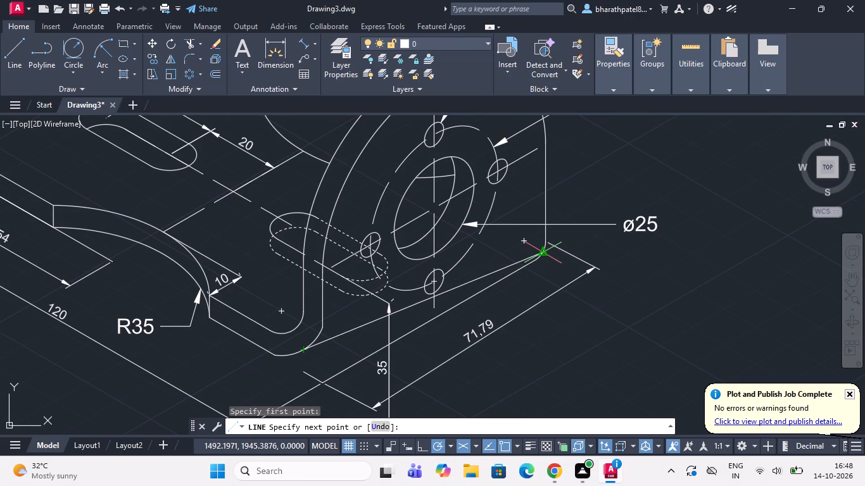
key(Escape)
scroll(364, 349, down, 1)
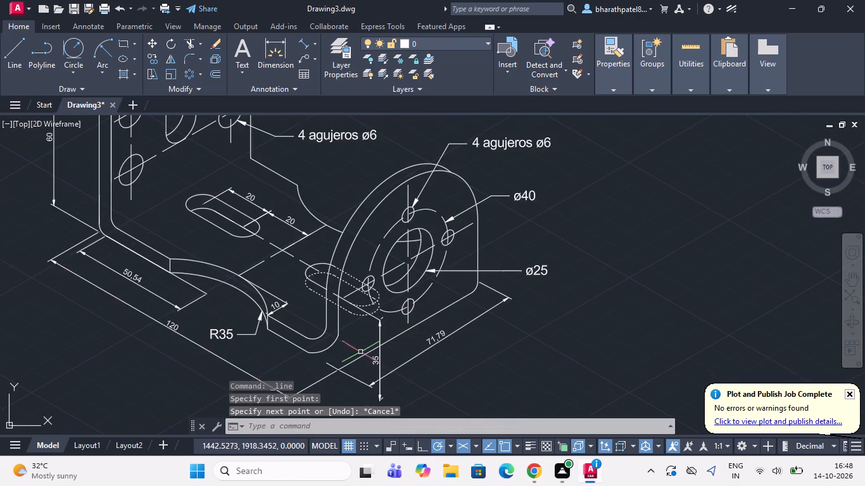
Extend the base's lower front edge and the round-topped plate's outer vertical edge until they meet in a sharp corner.
scroll(327, 376, up, 2)
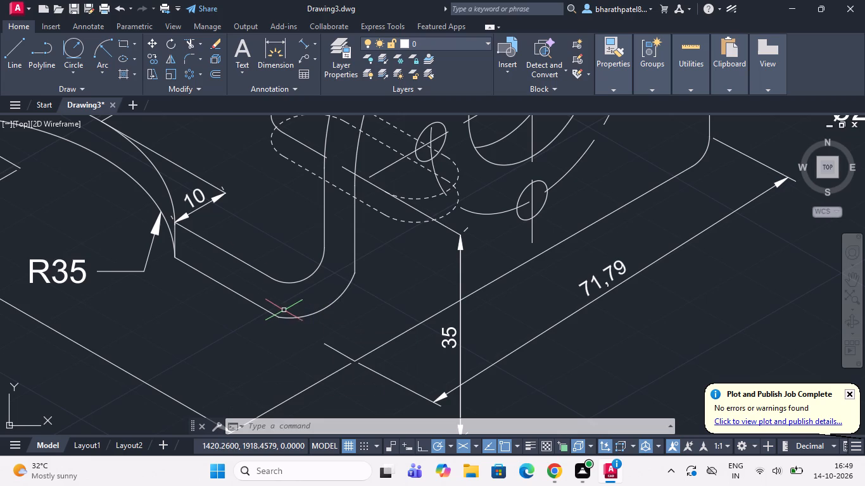
click(10, 54)
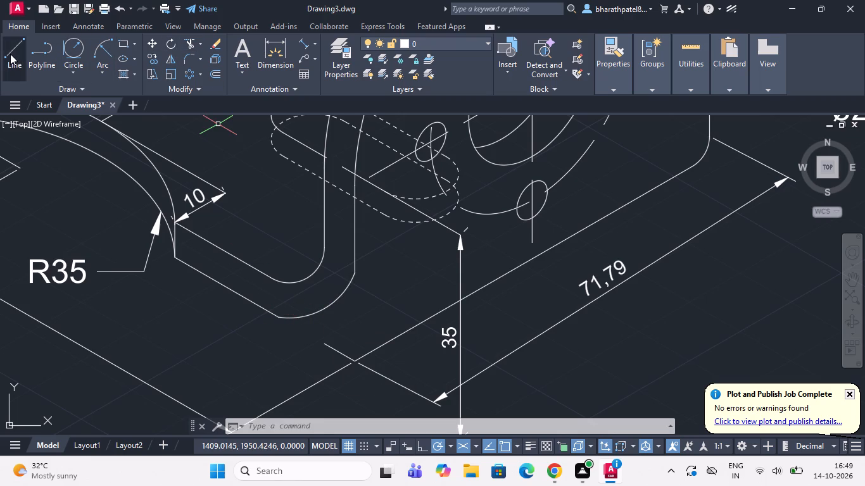
click(200, 41)
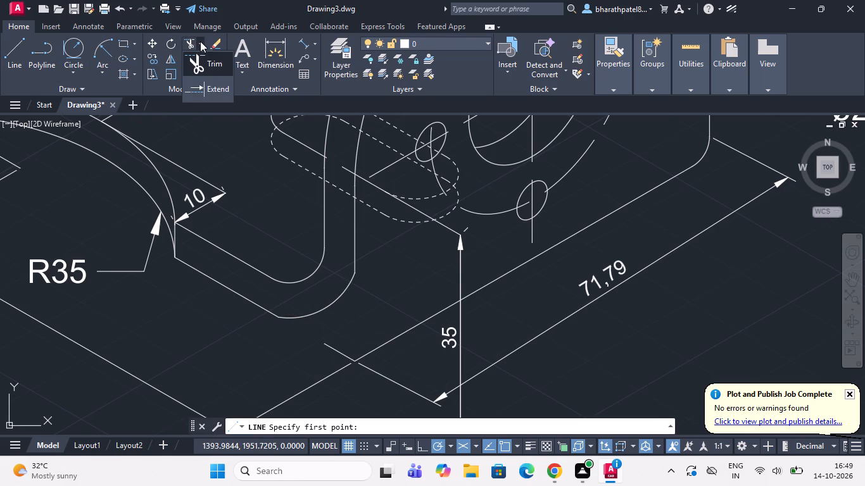
click(193, 86)
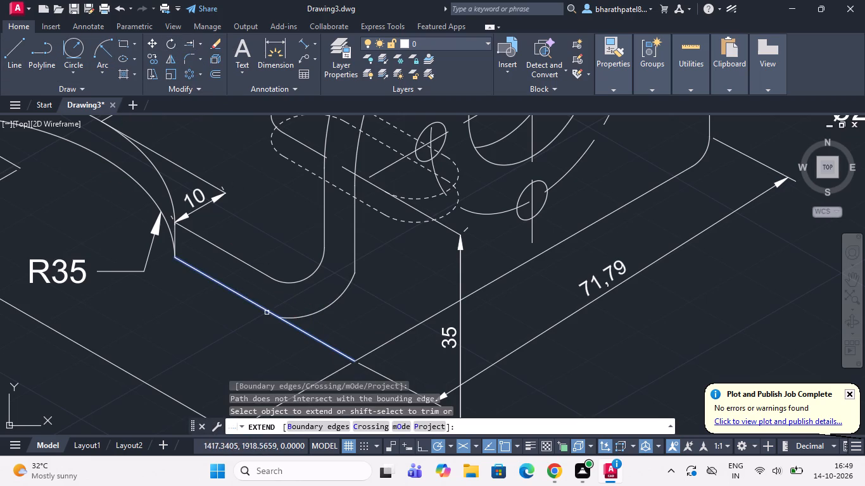
click(267, 313)
click(356, 258)
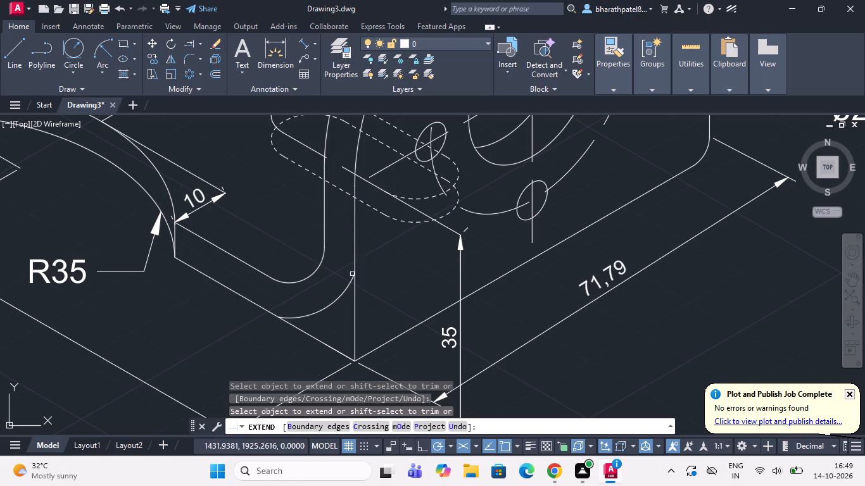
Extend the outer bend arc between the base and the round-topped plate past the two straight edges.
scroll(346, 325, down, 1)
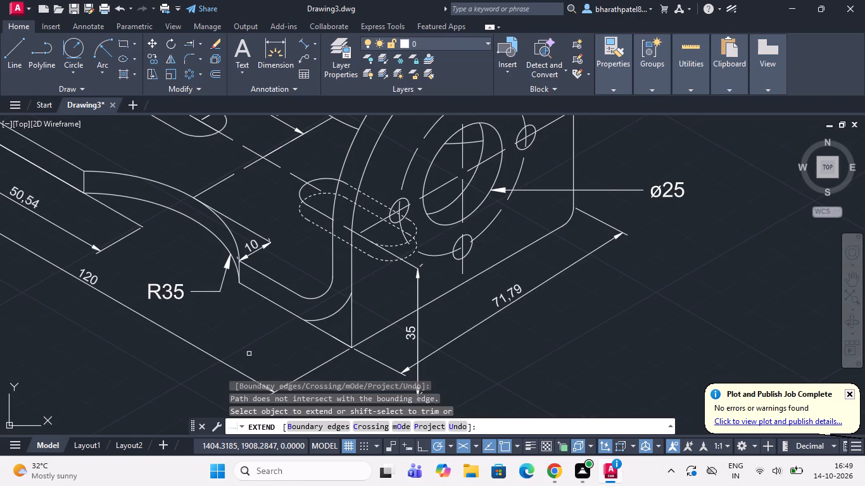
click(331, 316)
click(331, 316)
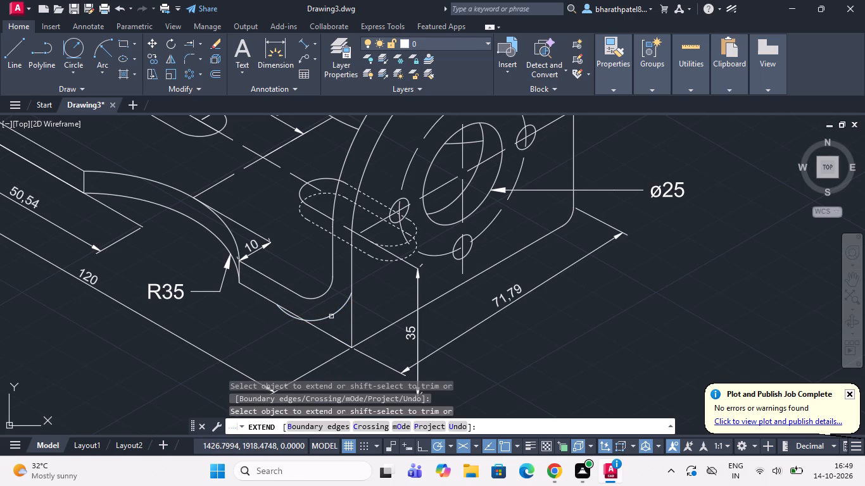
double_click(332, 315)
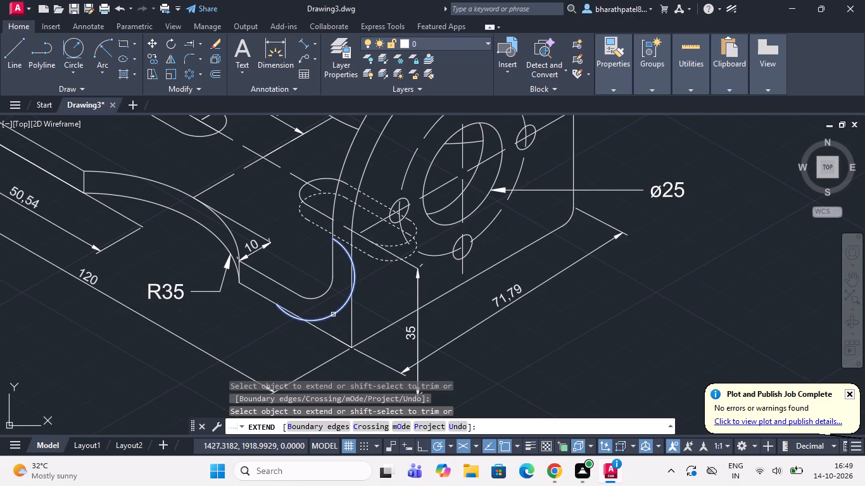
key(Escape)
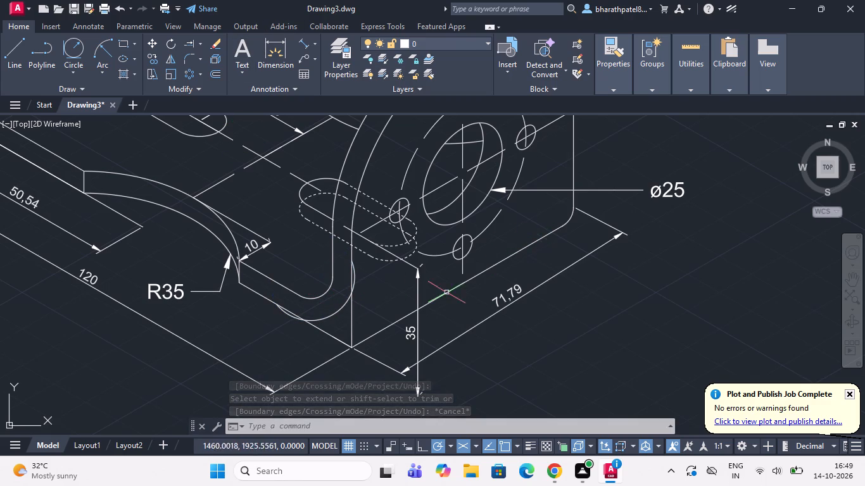
Trim away the outer bend arc and its leftover segments beyond the two edges, leaving only the sharp corner.
scroll(327, 322, down, 2)
scroll(343, 337, up, 3)
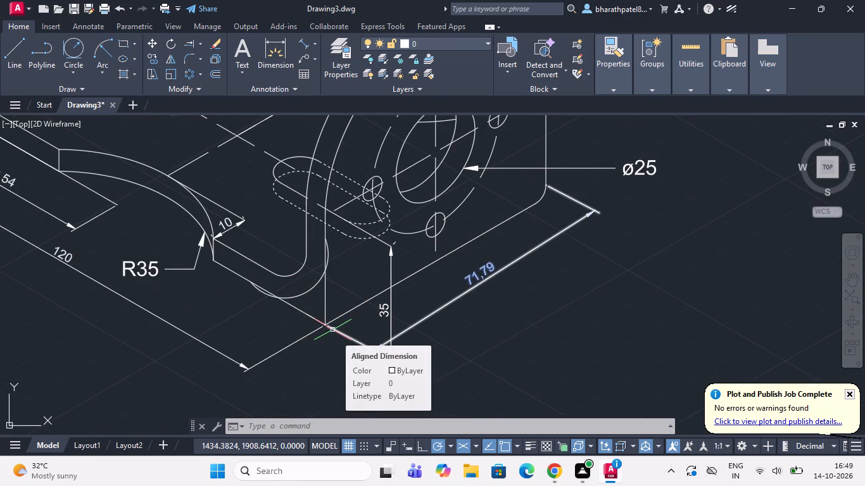
key(Escape)
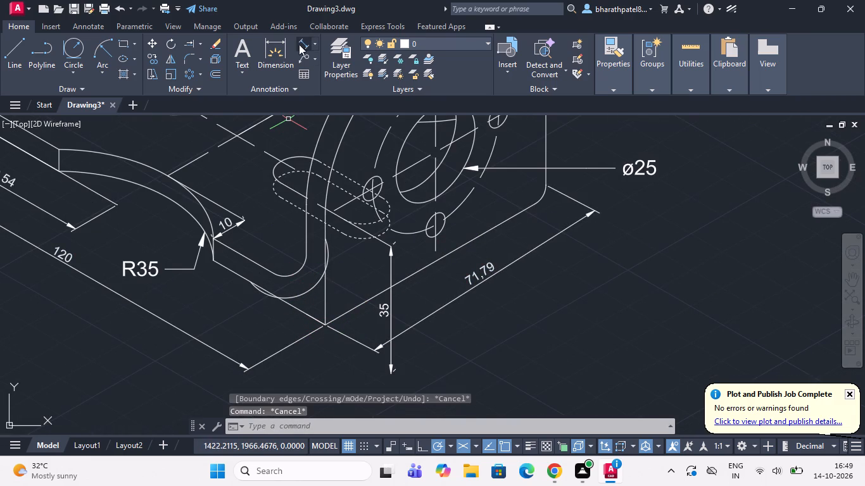
click(195, 39)
click(200, 40)
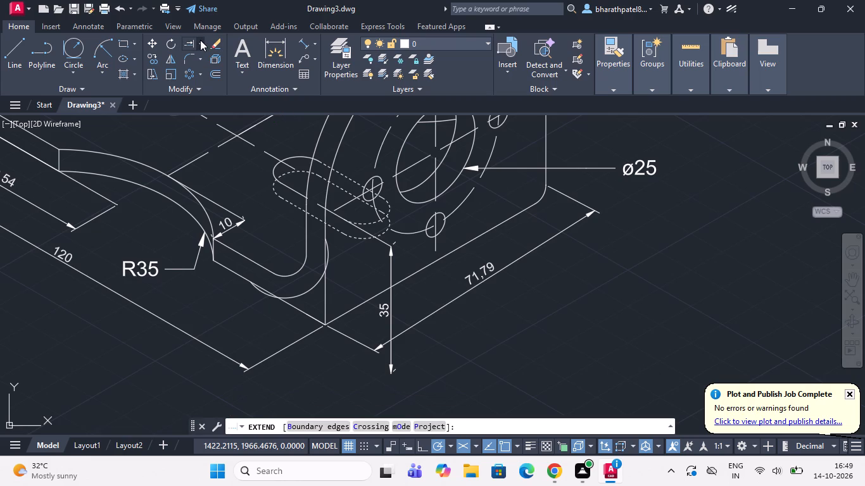
click(203, 64)
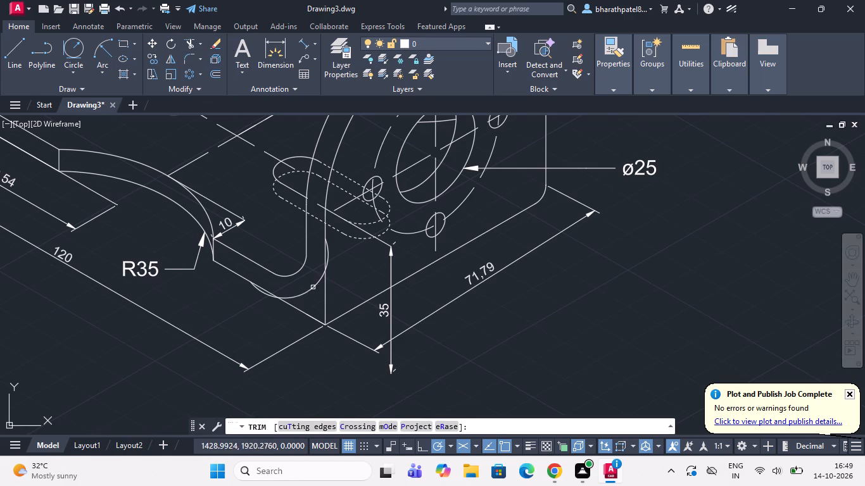
click(312, 284)
click(314, 288)
scroll(337, 258, up, 4)
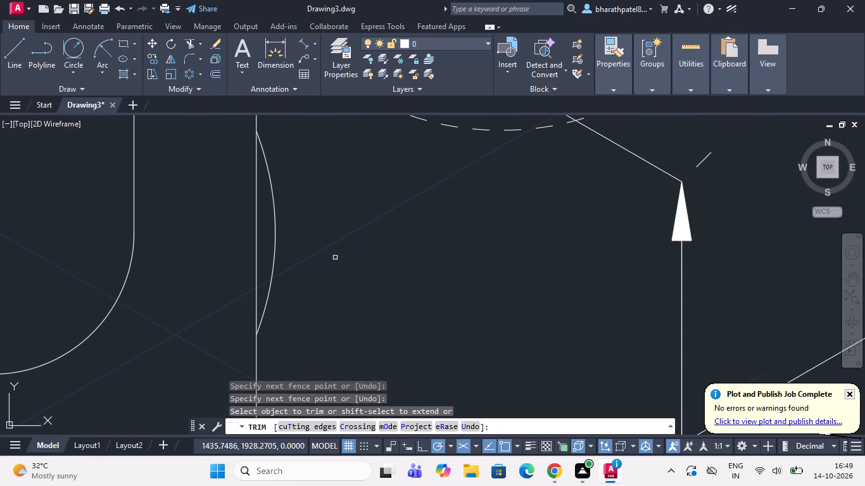
click(270, 252)
click(291, 252)
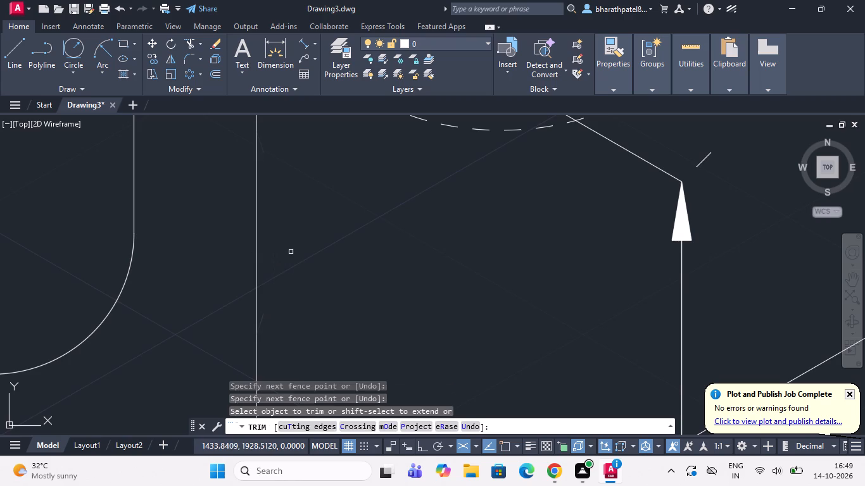
scroll(291, 252, down, 4)
scroll(220, 298, up, 4)
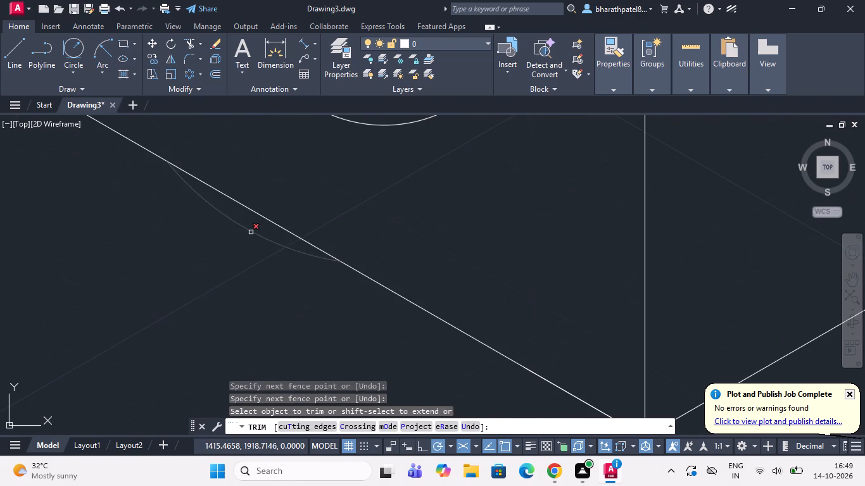
click(251, 232)
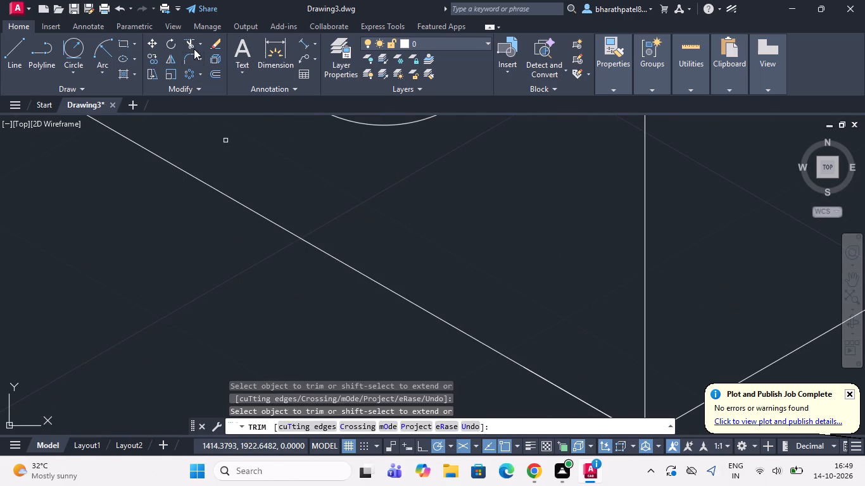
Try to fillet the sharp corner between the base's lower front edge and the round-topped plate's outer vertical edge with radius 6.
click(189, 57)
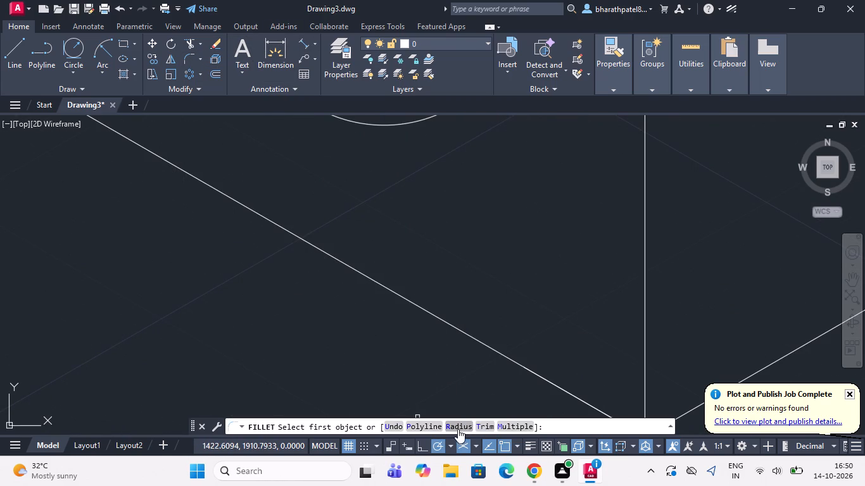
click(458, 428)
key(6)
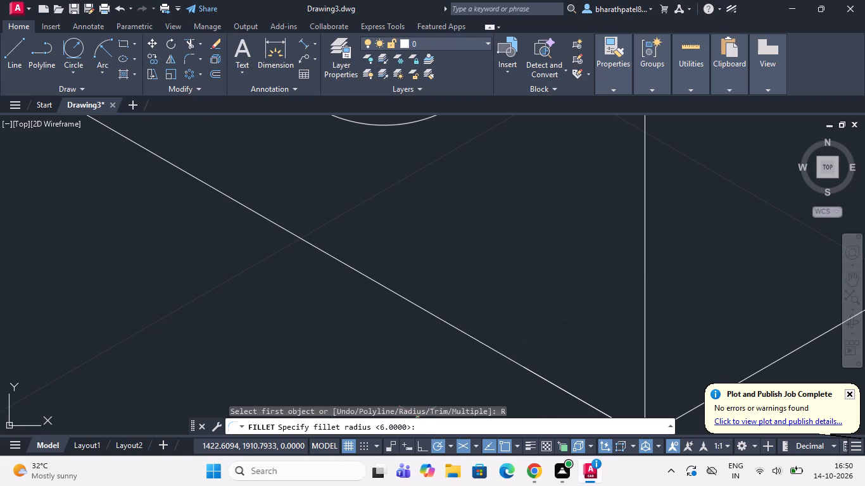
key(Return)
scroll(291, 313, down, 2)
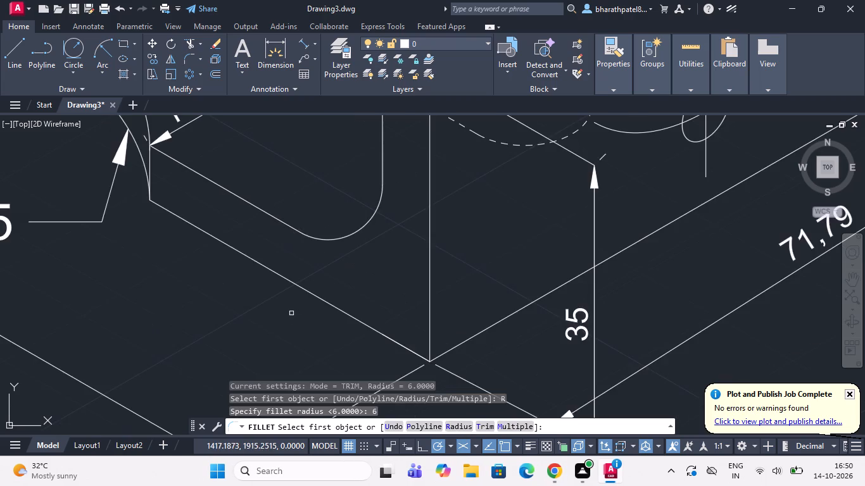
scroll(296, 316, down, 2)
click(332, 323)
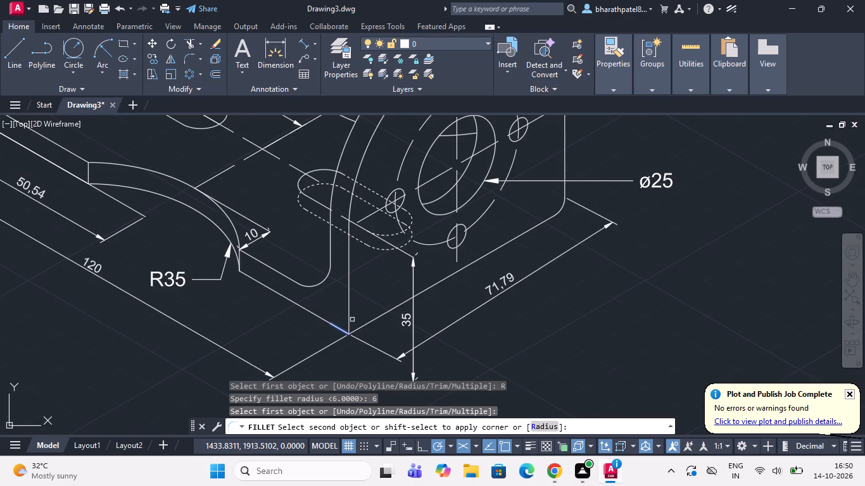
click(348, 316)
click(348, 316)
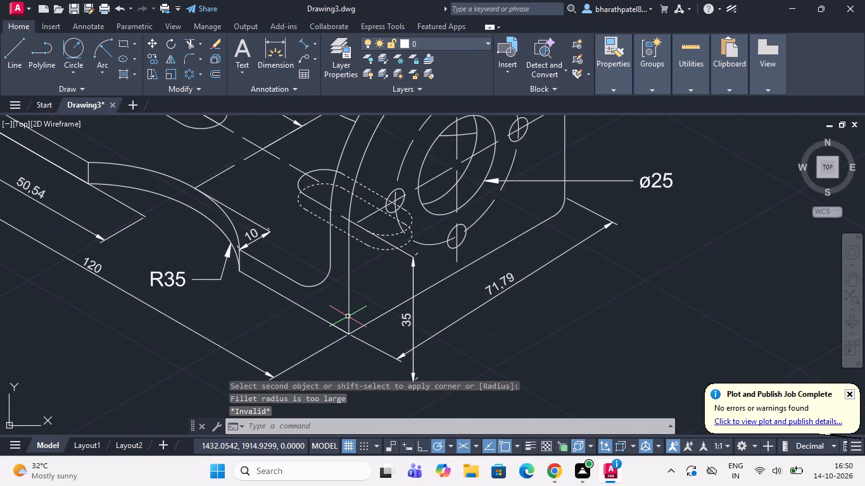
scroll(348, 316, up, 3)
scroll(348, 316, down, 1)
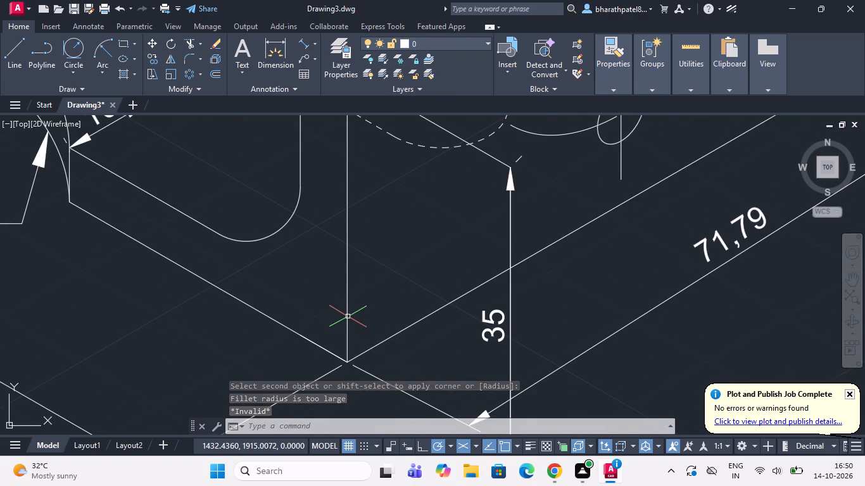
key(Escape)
Join the two collinear segments of the base's lower front edge into one line, including the plate's outer vertical edge in the selection.
scroll(344, 305, down, 2)
scroll(338, 339, up, 2)
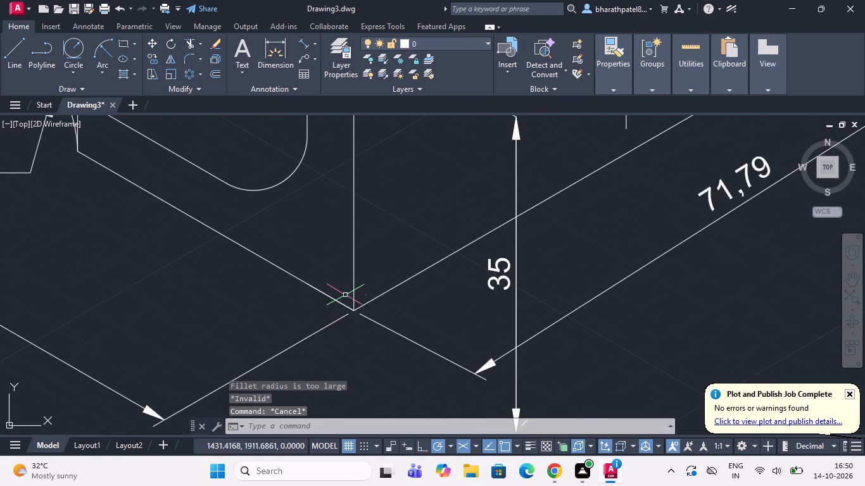
click(355, 259)
click(330, 297)
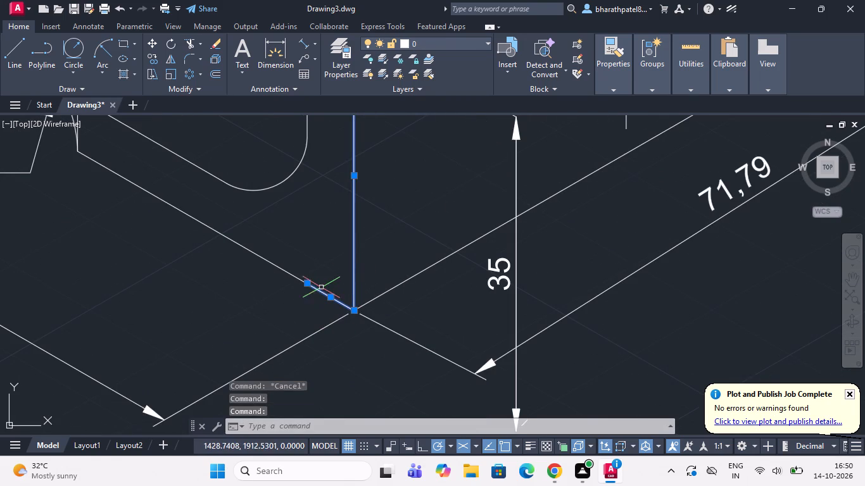
click(294, 276)
scroll(300, 288, down, 2)
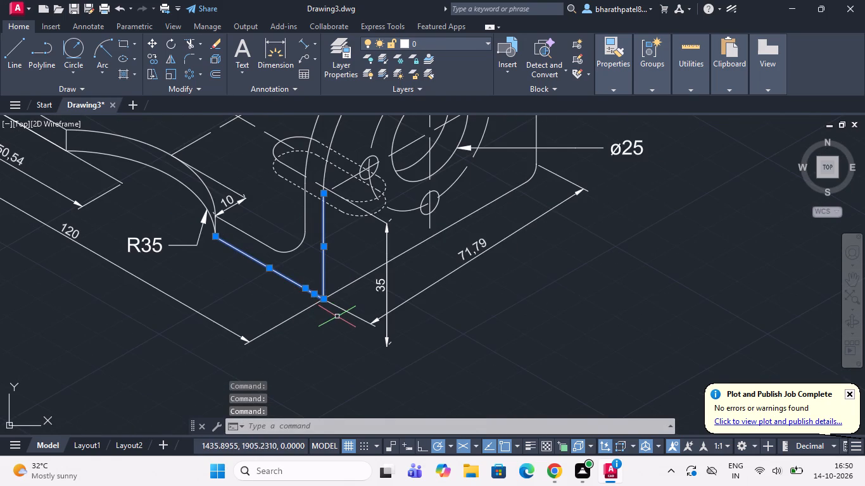
scroll(337, 316, up, 3)
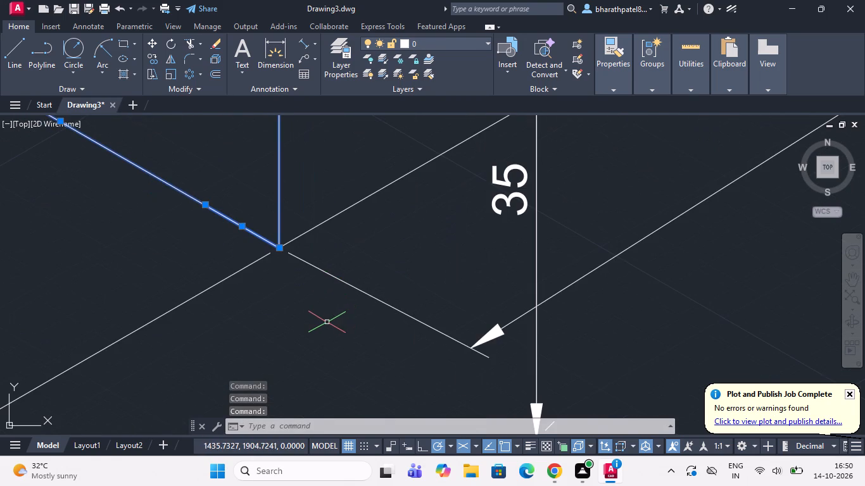
key(j)
key(Return)
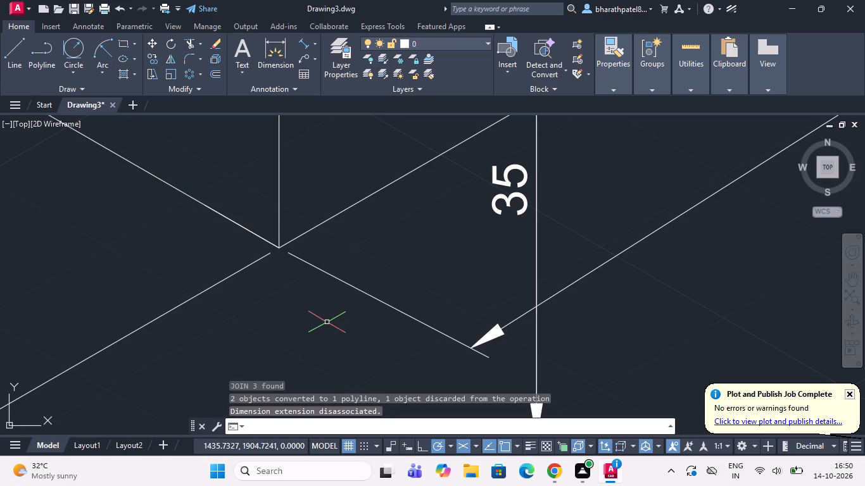
scroll(306, 258, down, 3)
click(281, 242)
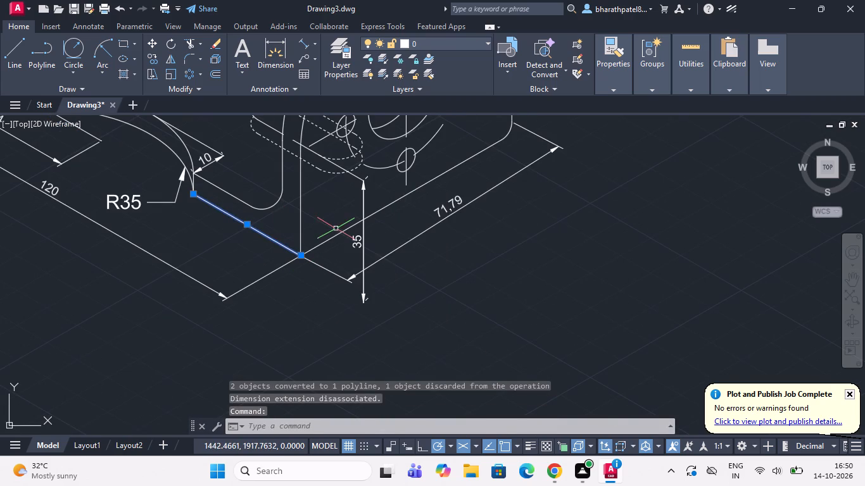
key(Escape)
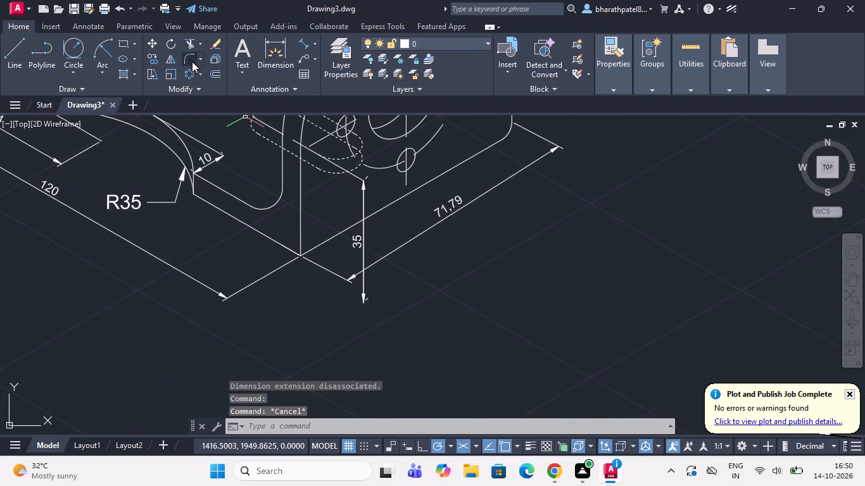
Fillet the joined lower front edge of the base with the round-topped plate's outer vertical edge at radius 6.
click(186, 57)
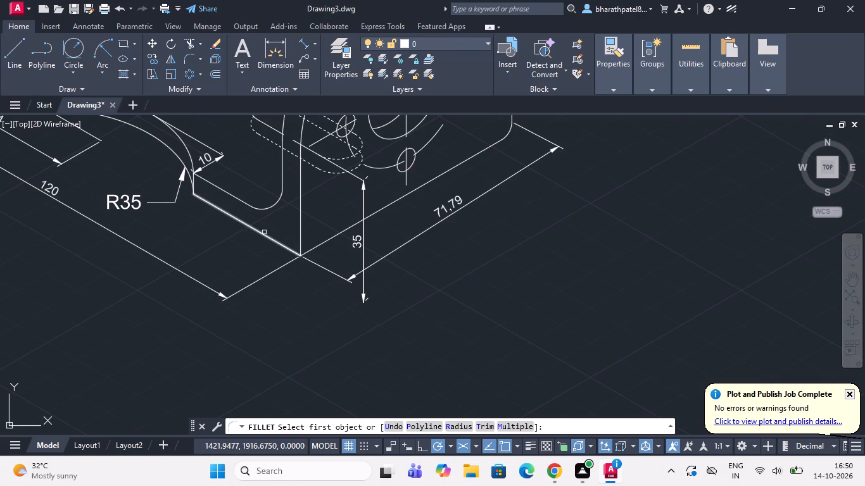
click(264, 232)
click(301, 225)
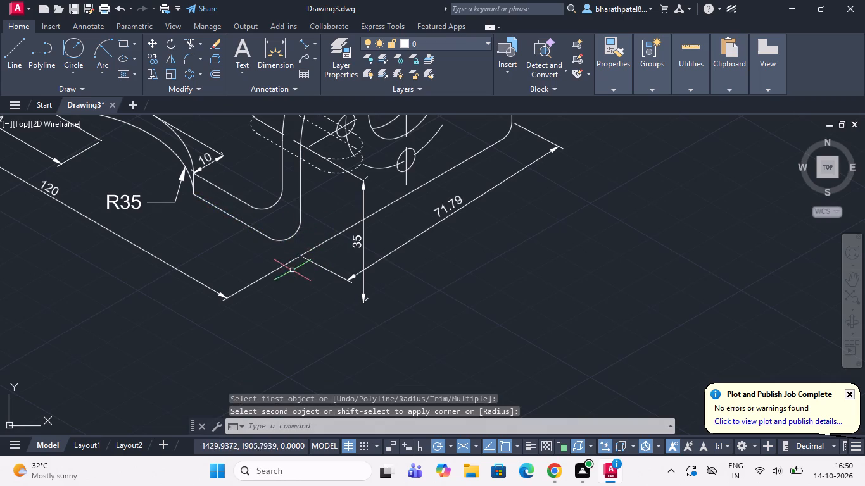
Examine the rebuilt outer bend and the round-topped plate's bottom edge where it runs toward the former sharp corner.
scroll(302, 265, up, 2)
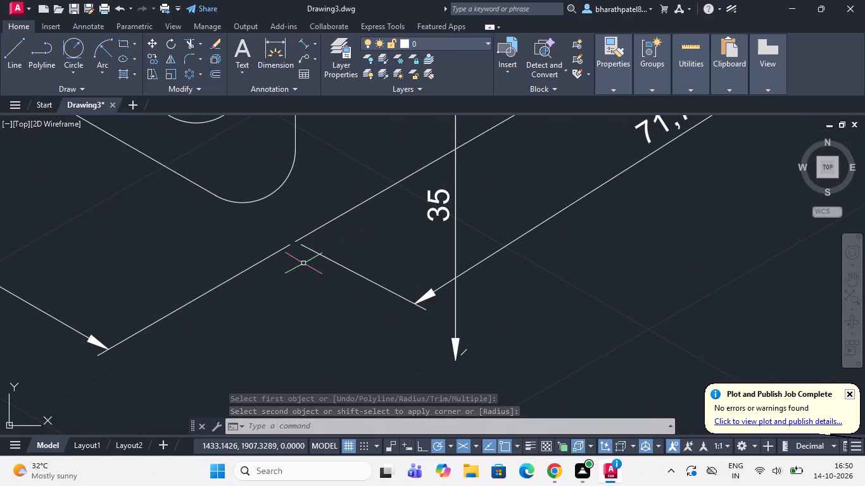
scroll(314, 246, down, 3)
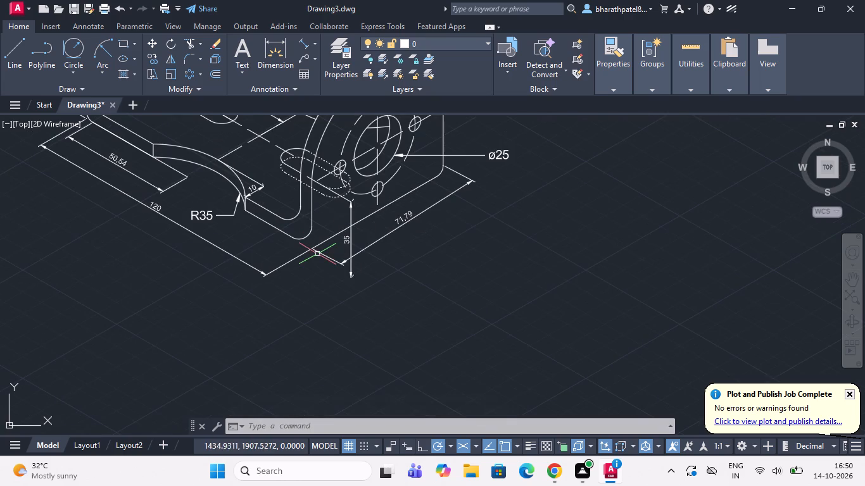
scroll(343, 208, up, 2)
scroll(343, 208, down, 2)
scroll(432, 161, up, 3)
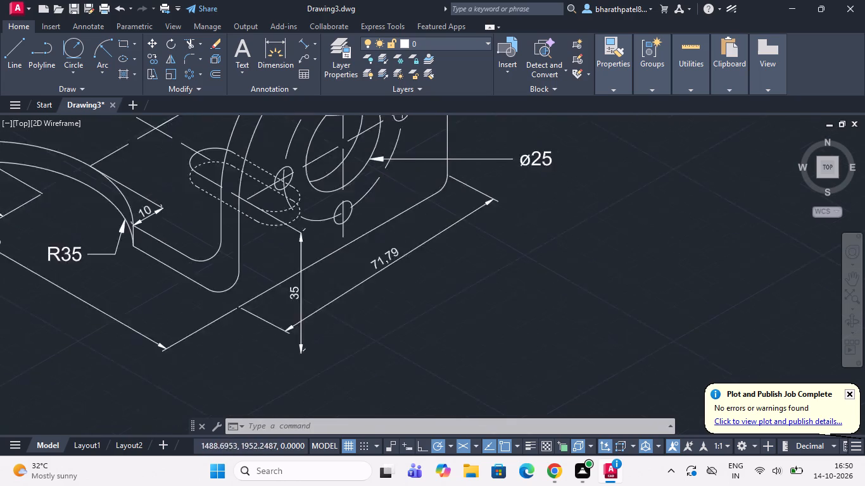
click(386, 240)
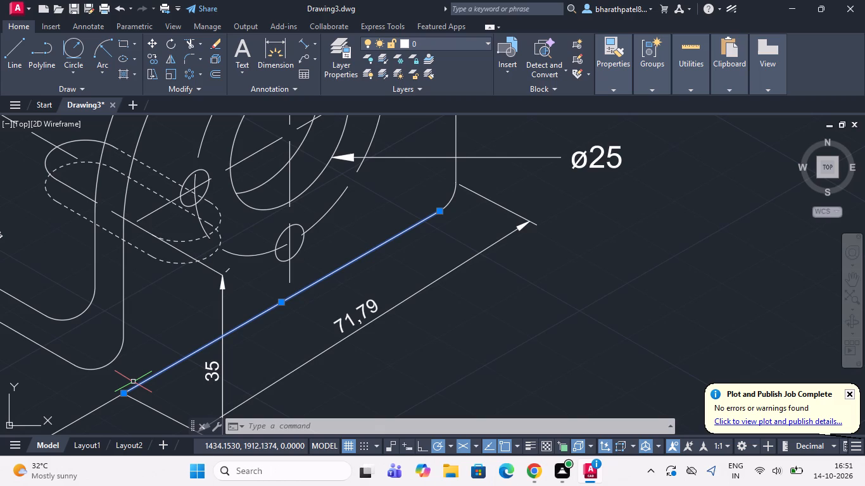
key(Escape)
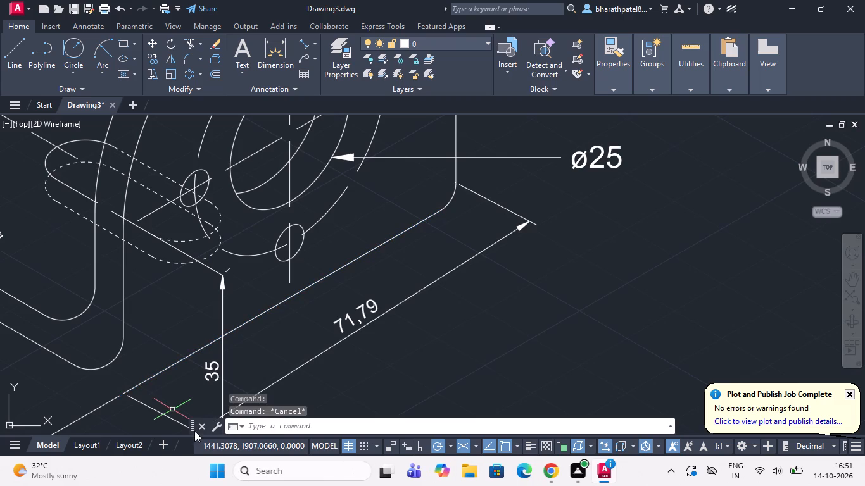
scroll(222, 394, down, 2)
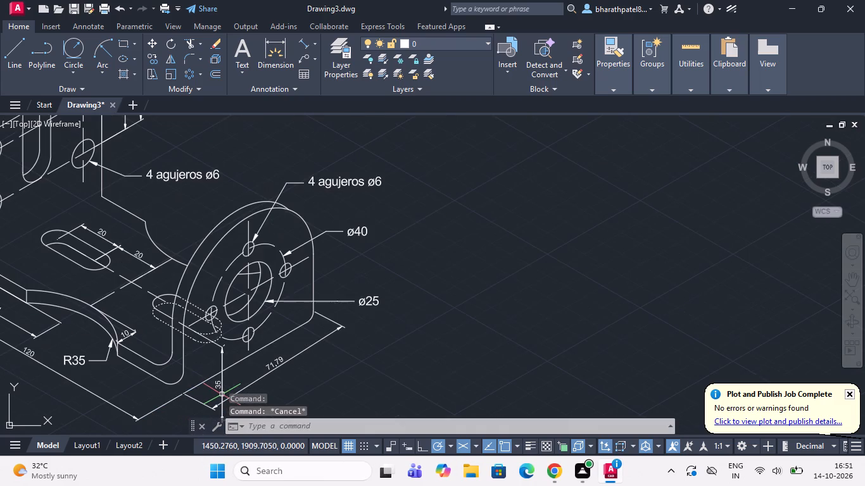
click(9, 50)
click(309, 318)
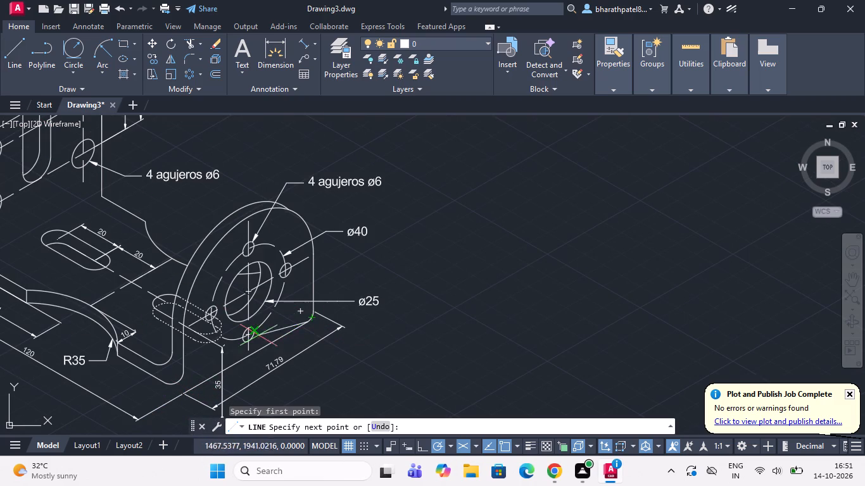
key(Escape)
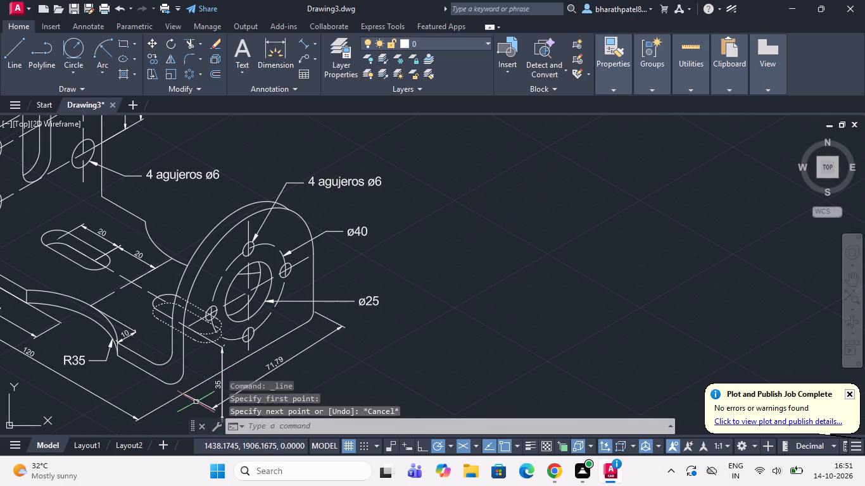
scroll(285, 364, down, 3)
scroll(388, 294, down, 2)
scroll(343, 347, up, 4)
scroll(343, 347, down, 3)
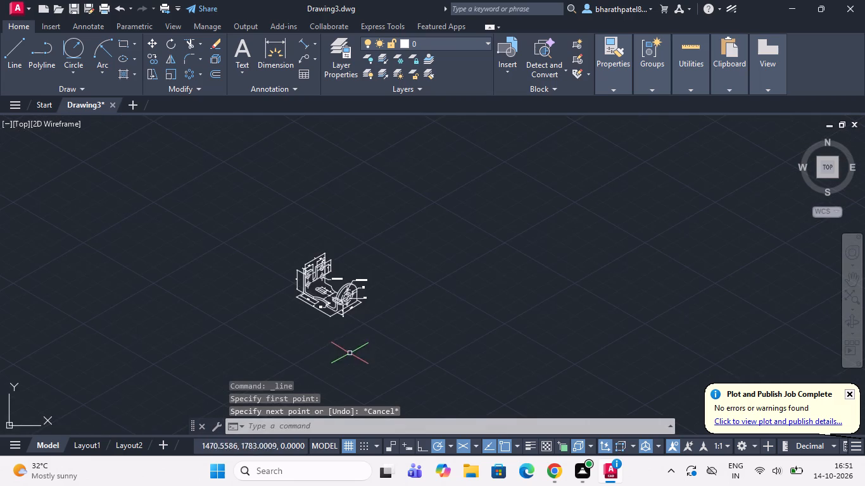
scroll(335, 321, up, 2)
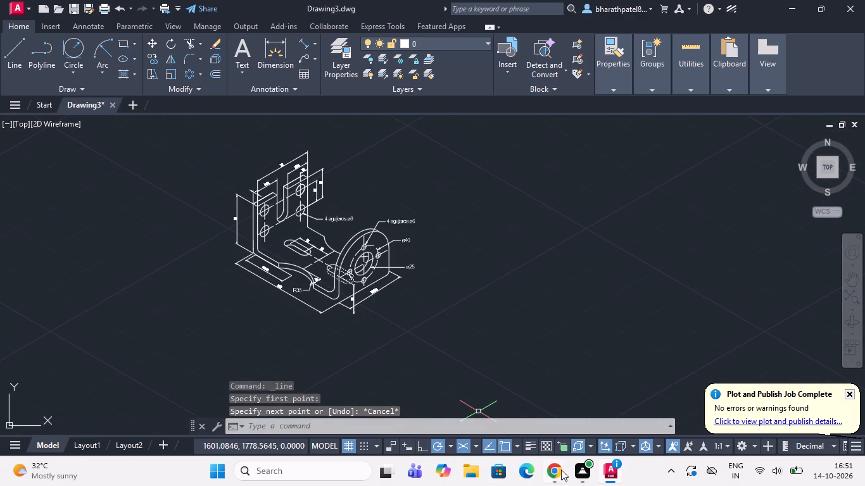
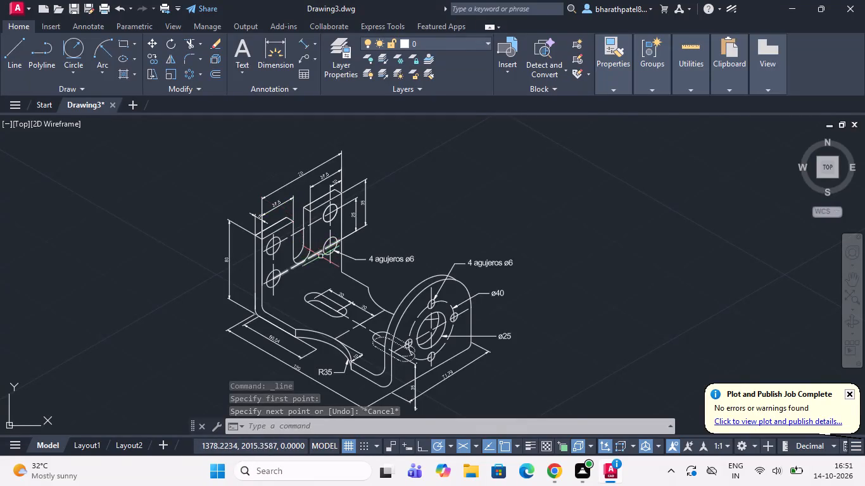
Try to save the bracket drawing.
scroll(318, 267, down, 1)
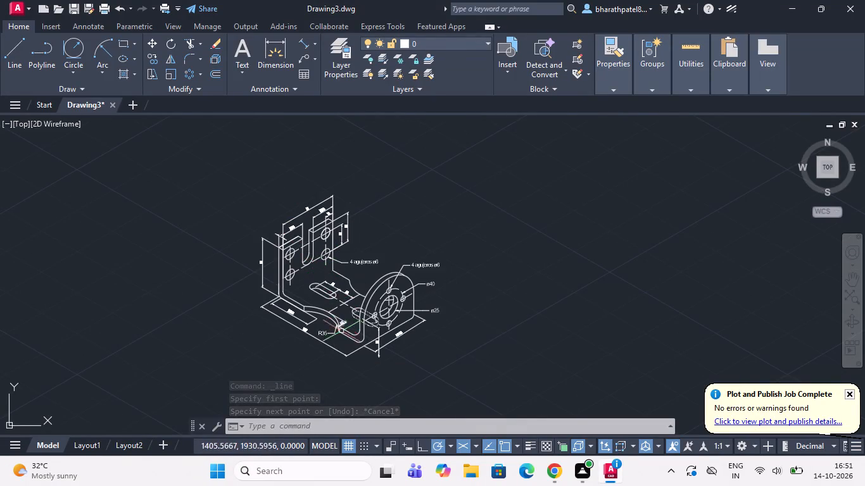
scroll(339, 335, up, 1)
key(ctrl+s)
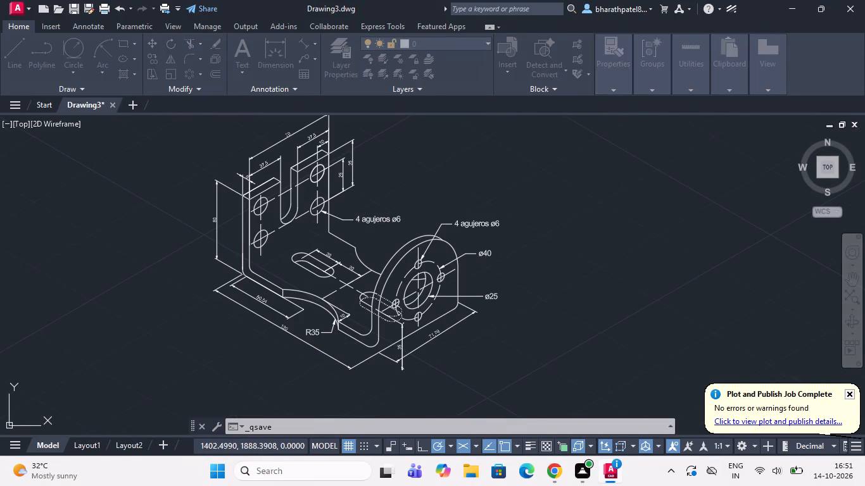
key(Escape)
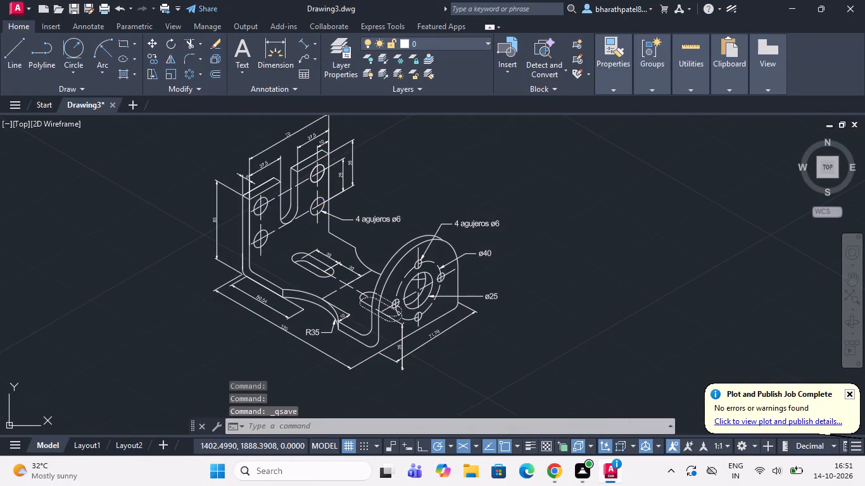
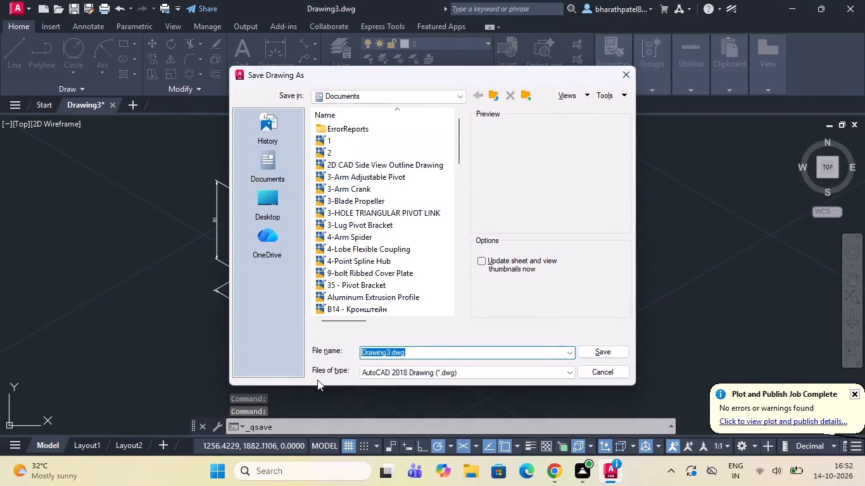
Save the bracket drawing in Documents under the name "E - Sheet metal style".
key(ctrl+v)
click(590, 348)
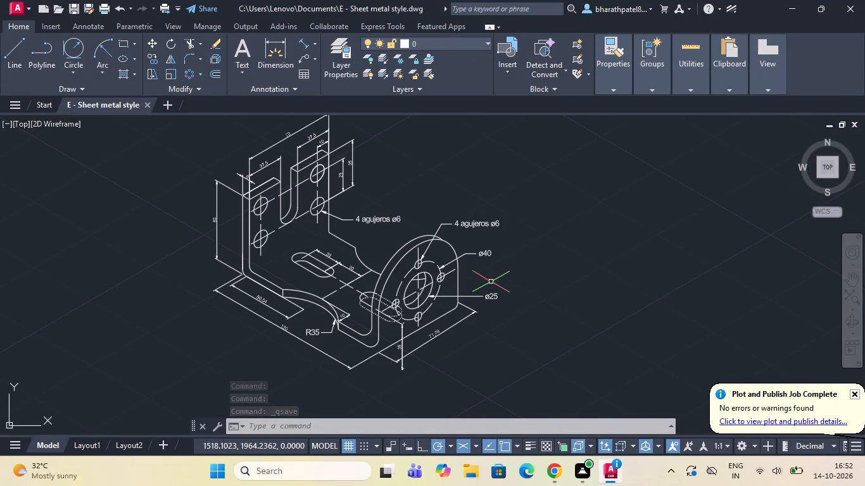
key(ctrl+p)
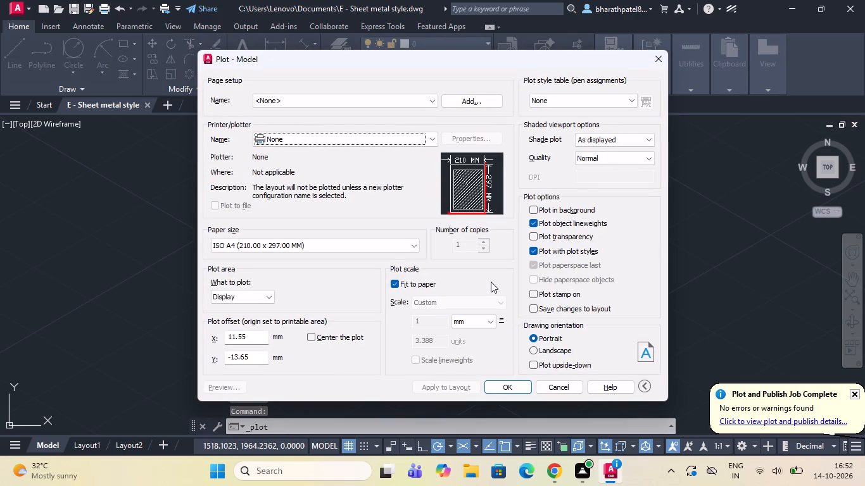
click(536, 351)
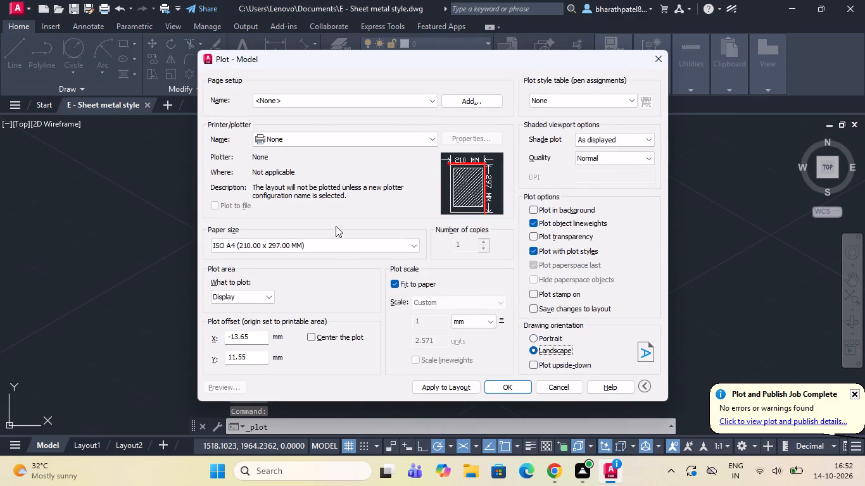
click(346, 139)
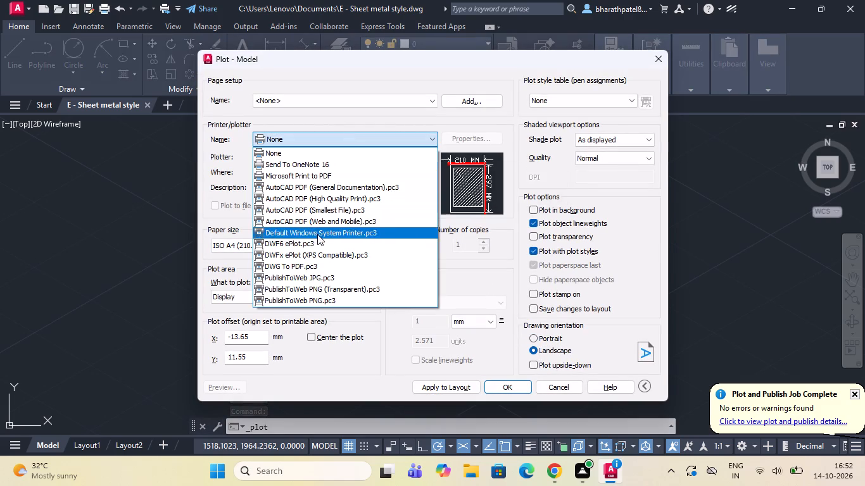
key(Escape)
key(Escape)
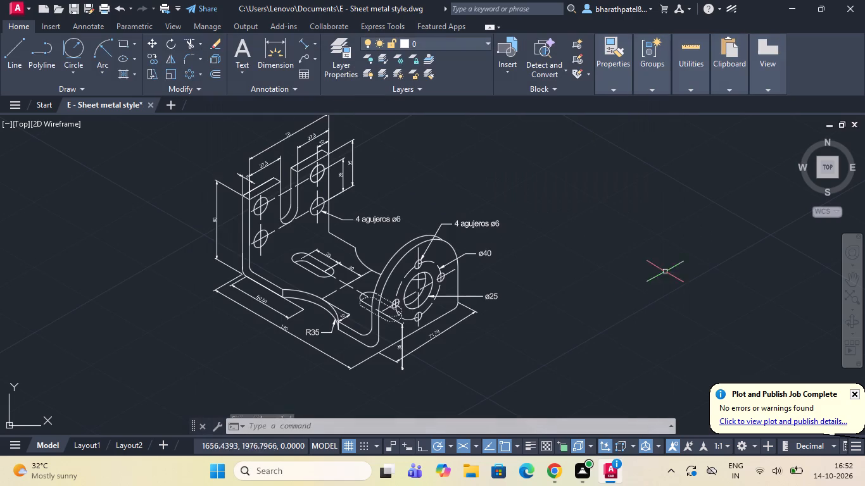
Turn off log file recording with the LOGFILEOFF command.
click(394, 428)
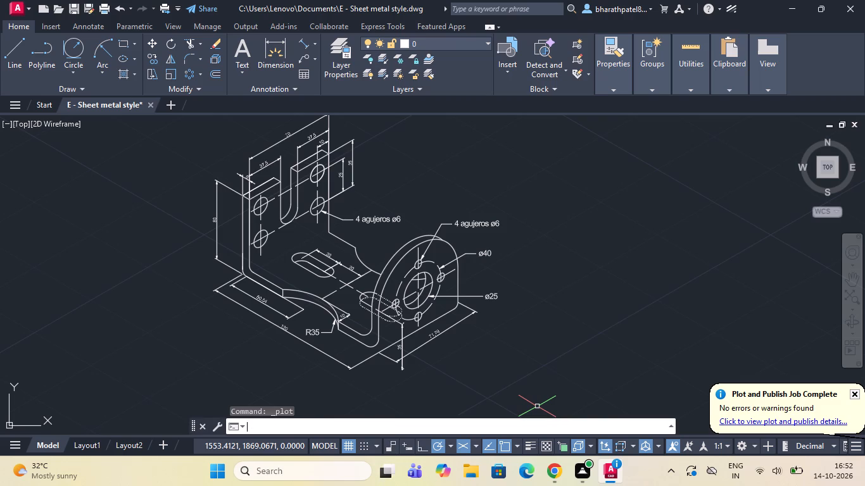
text(log)
key(Down)
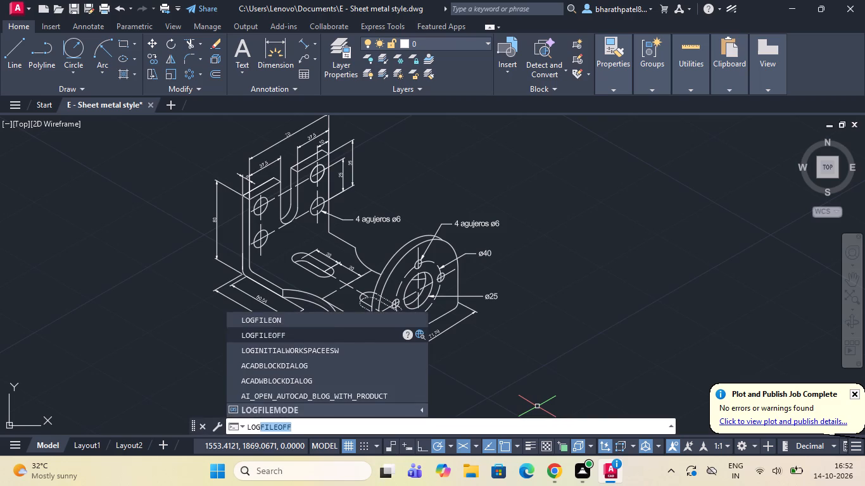
key(Return)
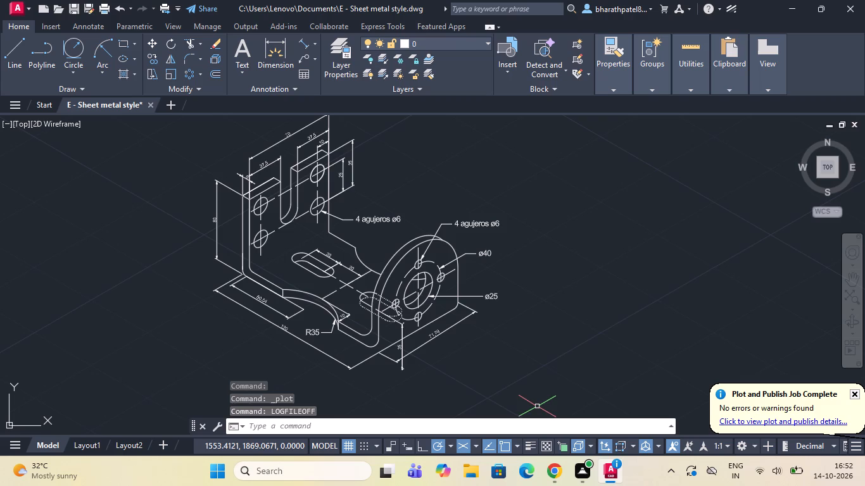
Set up the plot as landscape with DWG To PDF.pc3 on ISO full bleed A4 (297.00 x 210.00 MM), centred, and apply it to the layout.
key(ctrl+p)
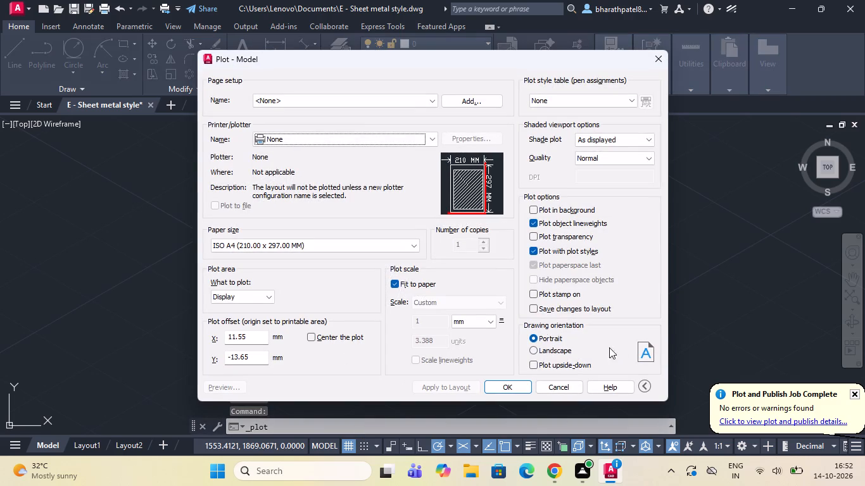
click(533, 353)
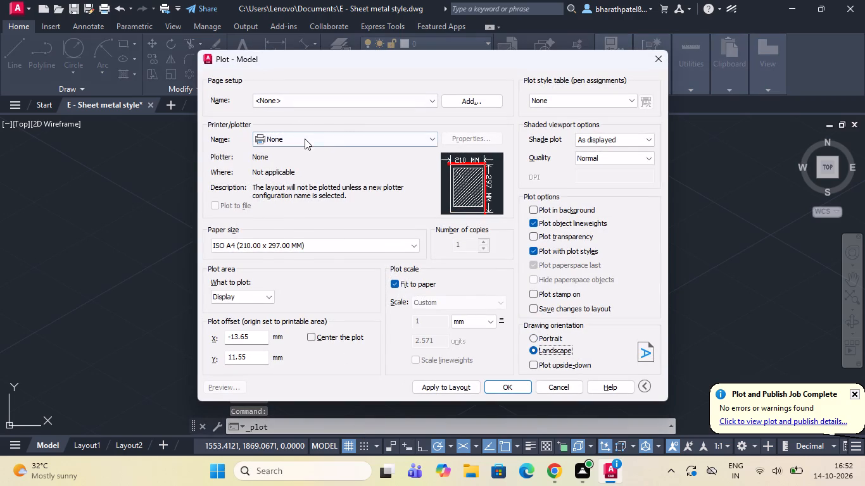
click(305, 139)
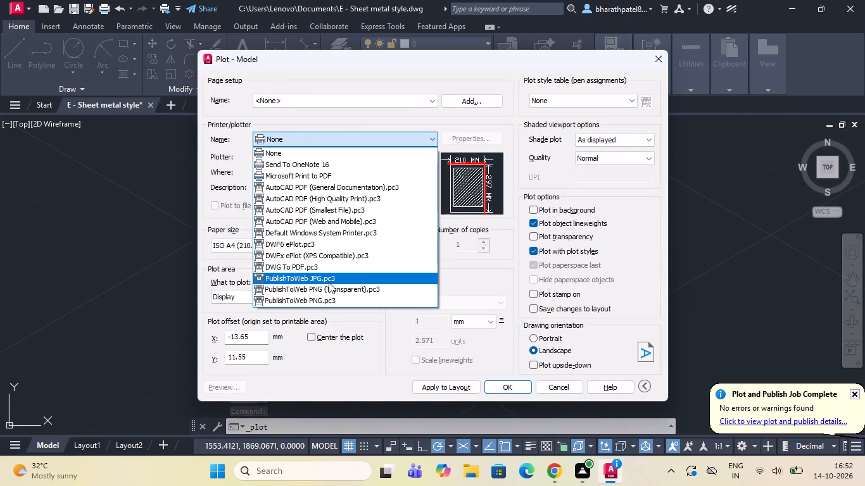
click(324, 269)
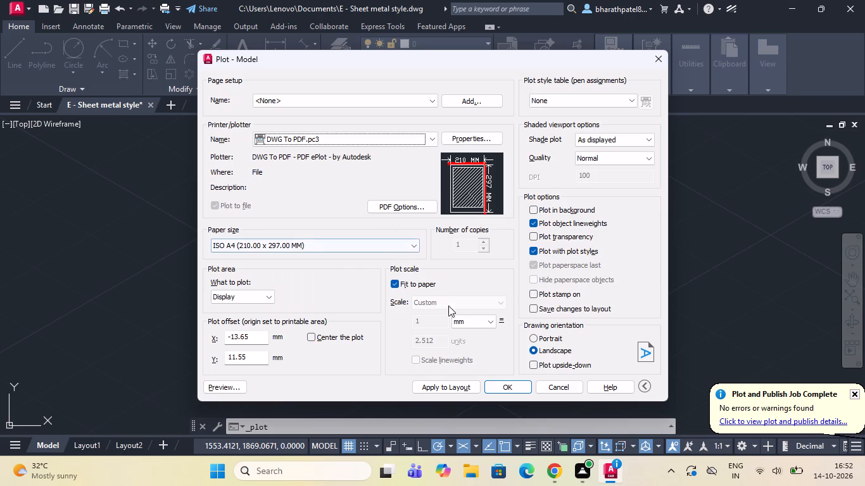
click(329, 249)
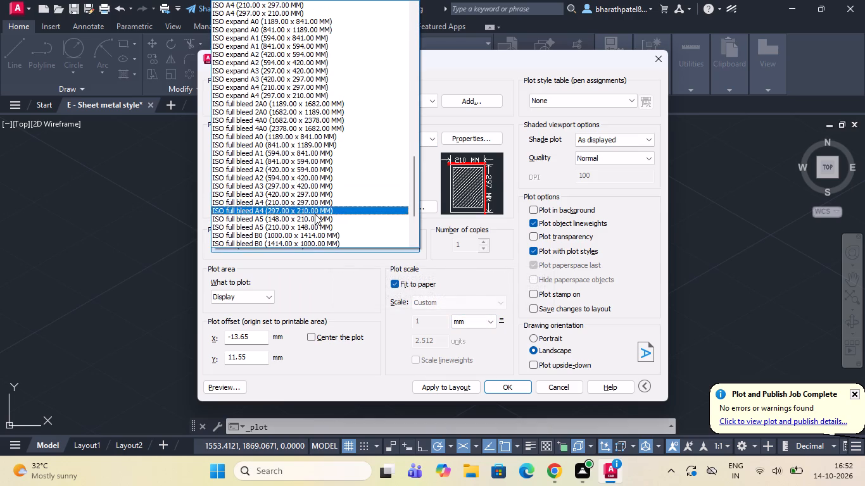
click(315, 214)
click(311, 339)
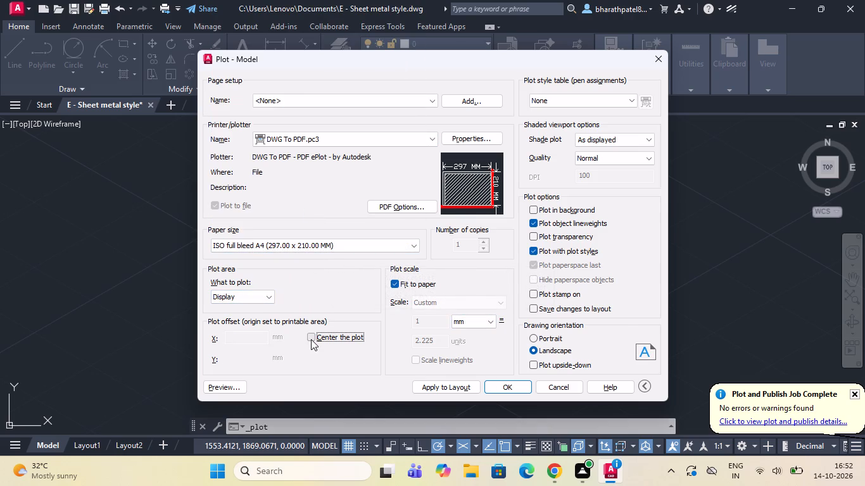
click(424, 389)
Set the plot area to a window enclosing the whole dimensioned bracket.
click(262, 304)
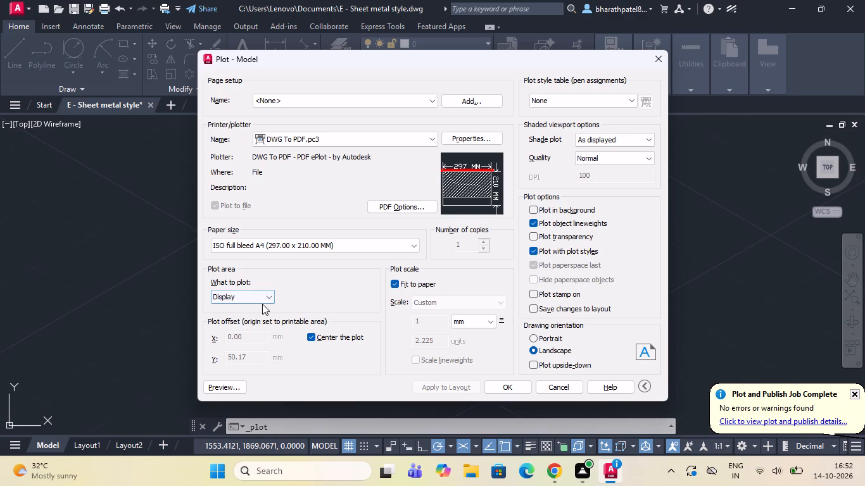
click(263, 297)
click(264, 331)
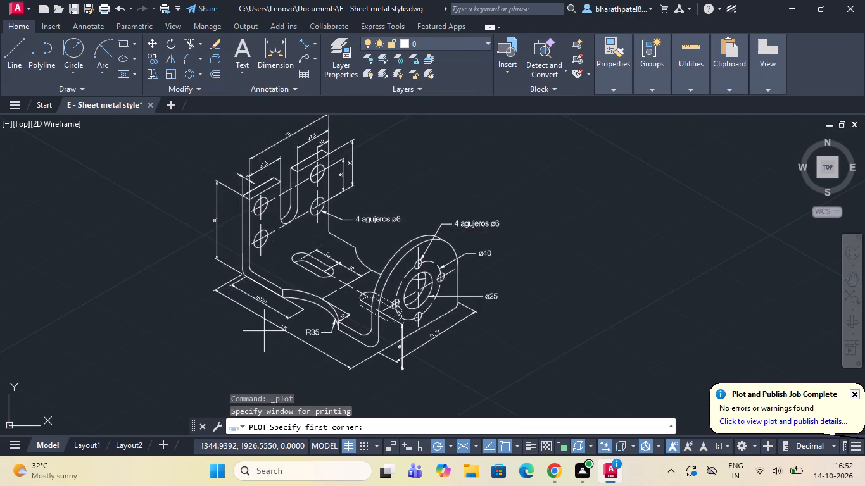
scroll(264, 331, down, 2)
scroll(288, 270, down, 2)
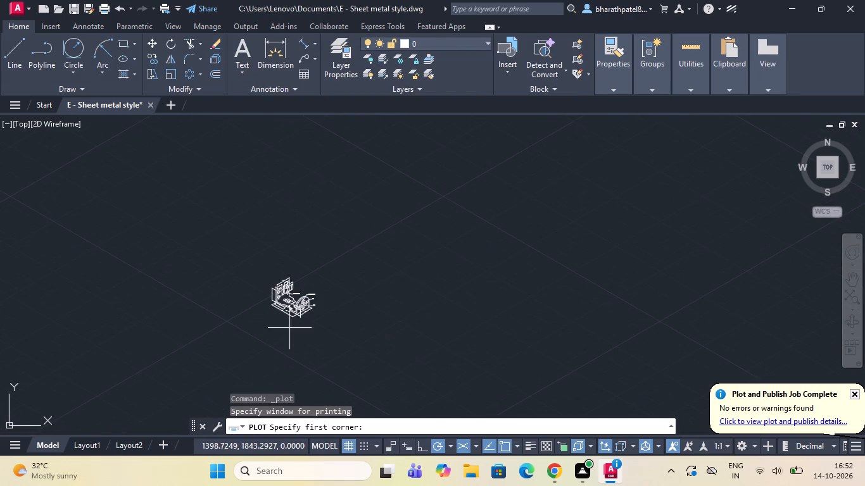
scroll(289, 328, up, 1)
click(246, 243)
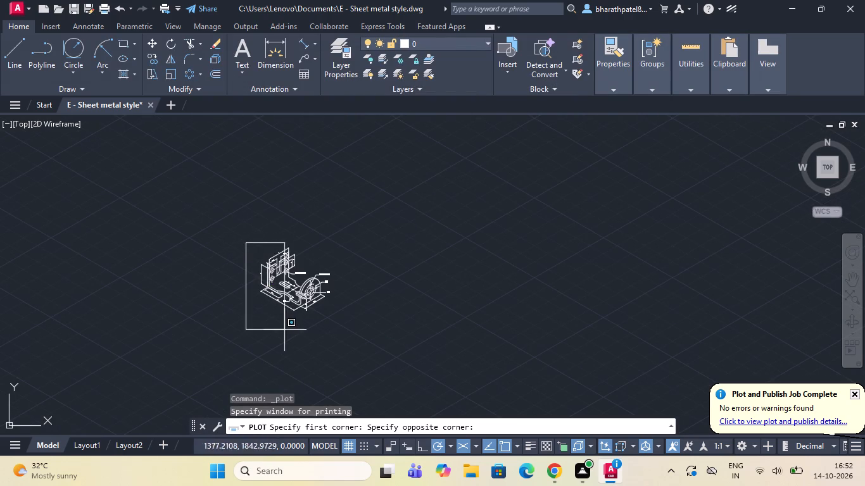
click(336, 316)
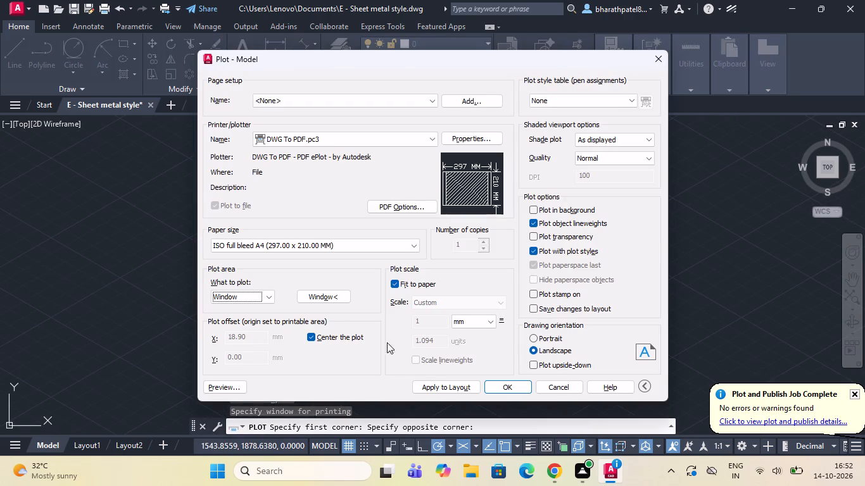
Plot the bracket to "E - Sheet metal style-Model.pdf" in Documents and close the resulting PDF.
click(509, 386)
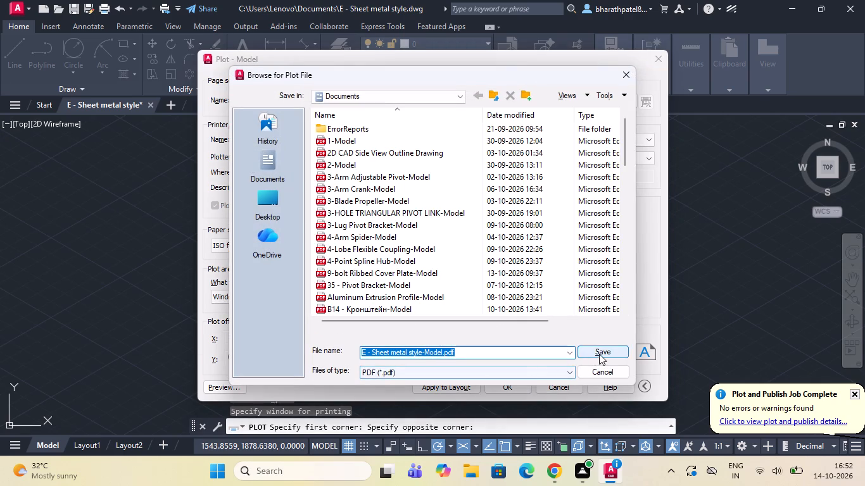
click(599, 353)
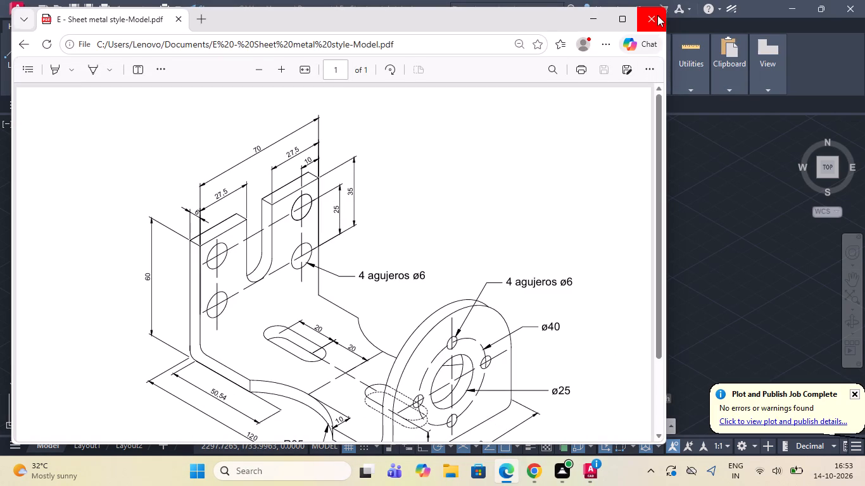
click(657, 15)
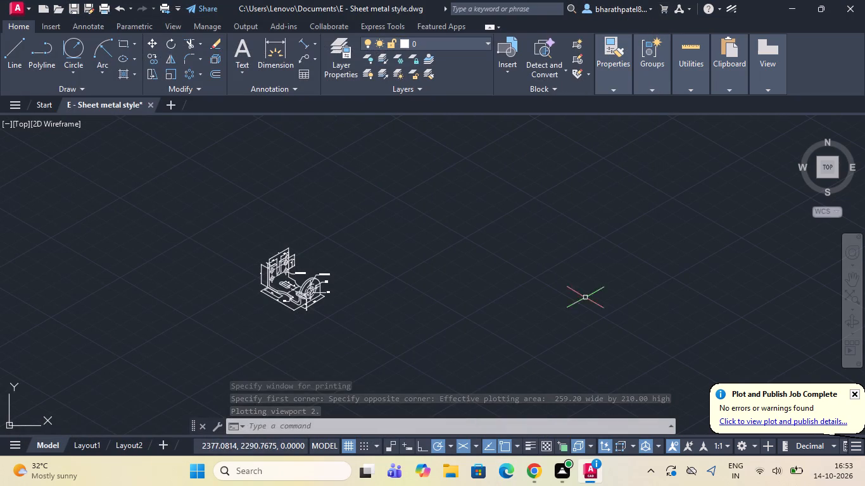